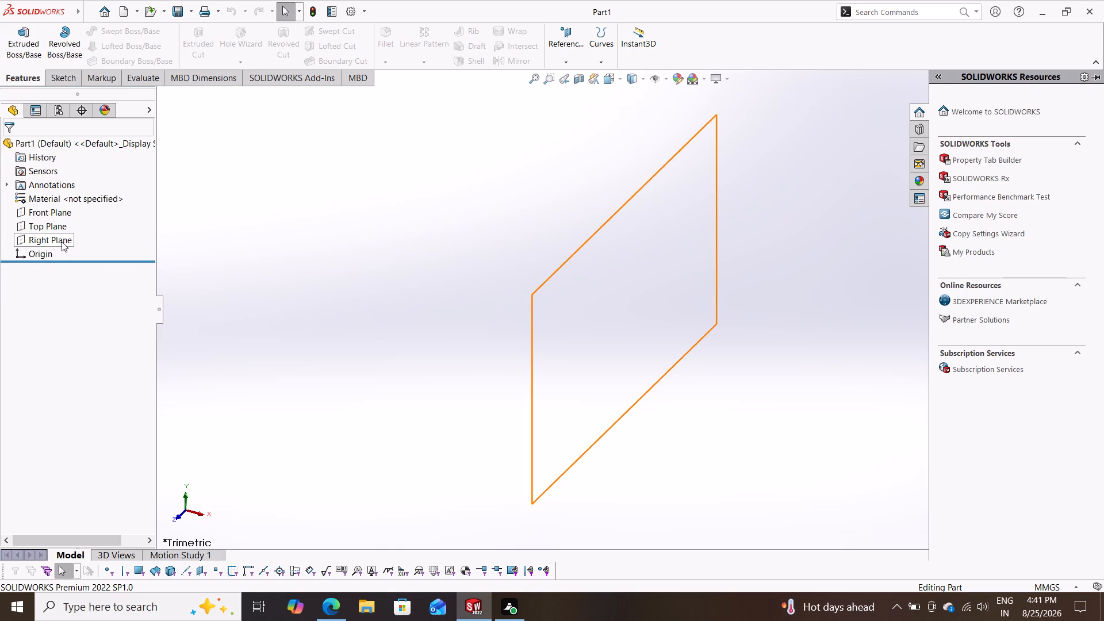
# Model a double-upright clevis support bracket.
# Start a sketch on the Top Plane and draw a center rectangle about 208 by 154 mm centred on the origin.
pyautogui.click(39, 221)
pyautogui.click(47, 202)
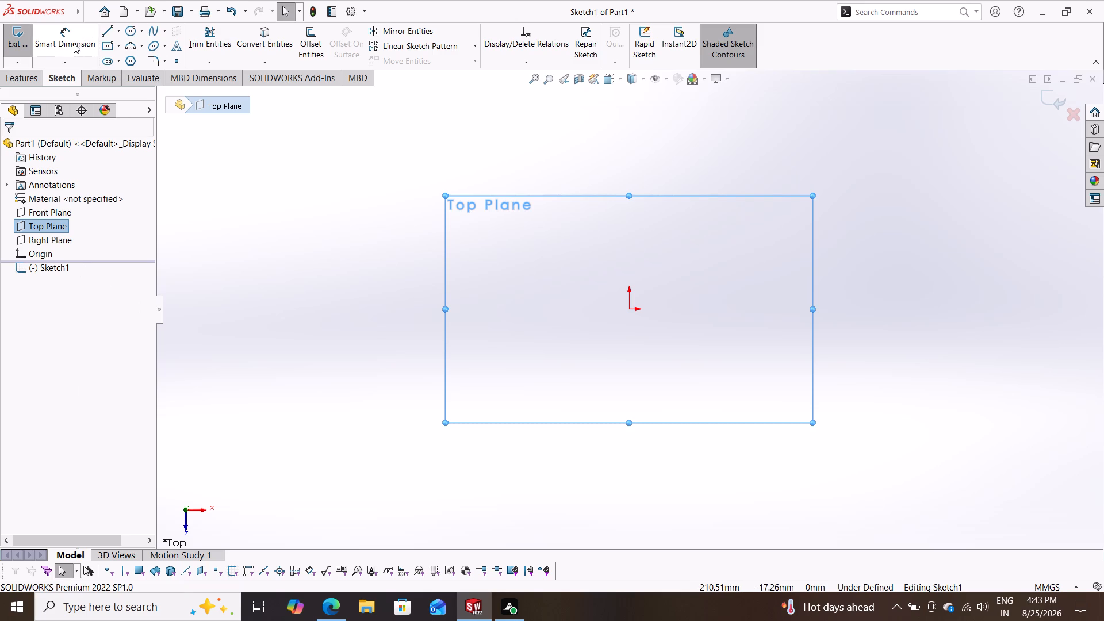
pyautogui.click(106, 43)
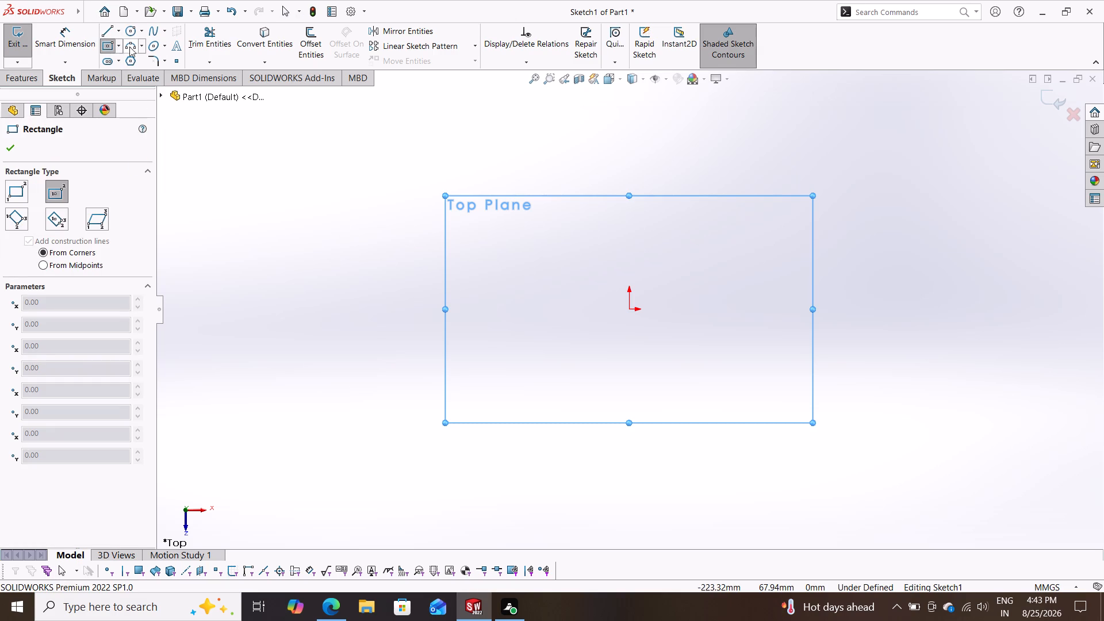
pyautogui.click(118, 45)
pyautogui.click(124, 79)
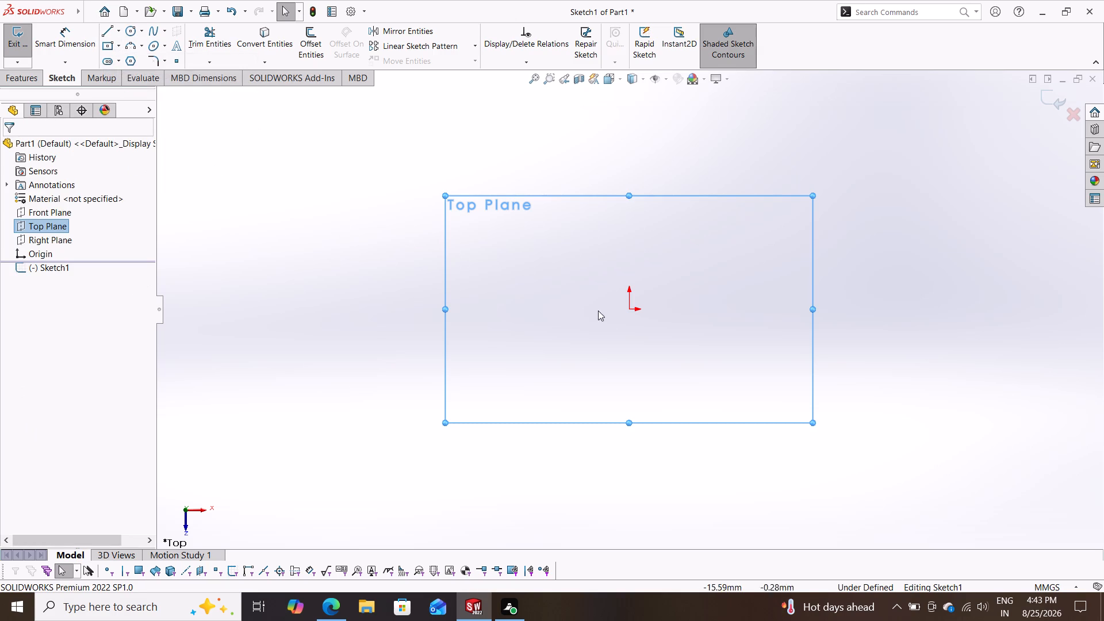
pyautogui.click(105, 42)
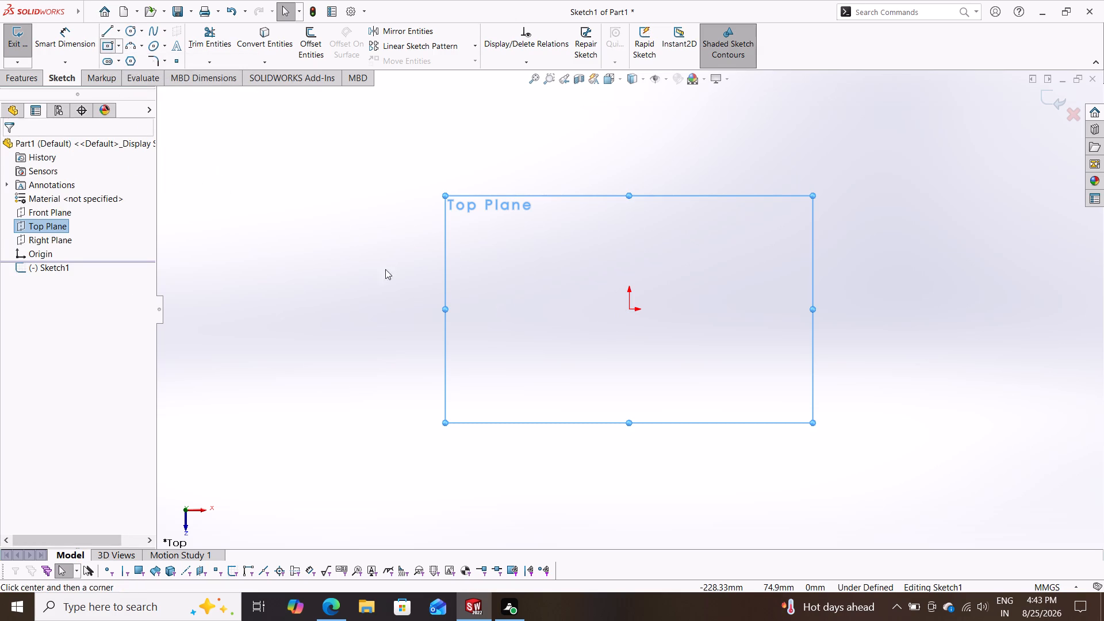
pyautogui.moveTo(632, 308); pyautogui.dragTo(641, 310)
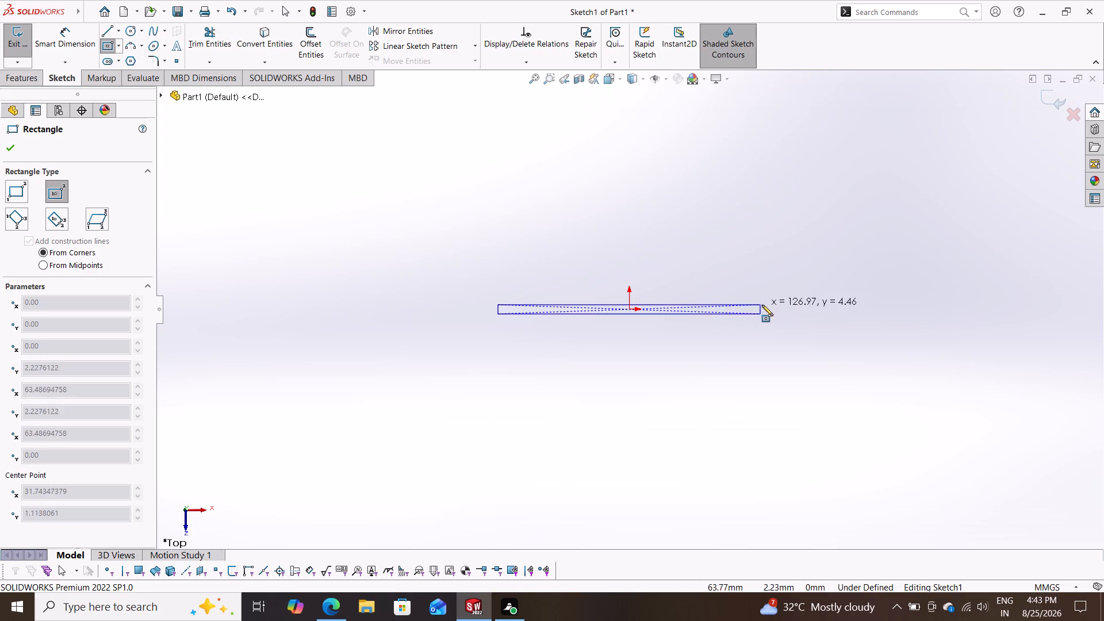
pyautogui.click(844, 151)
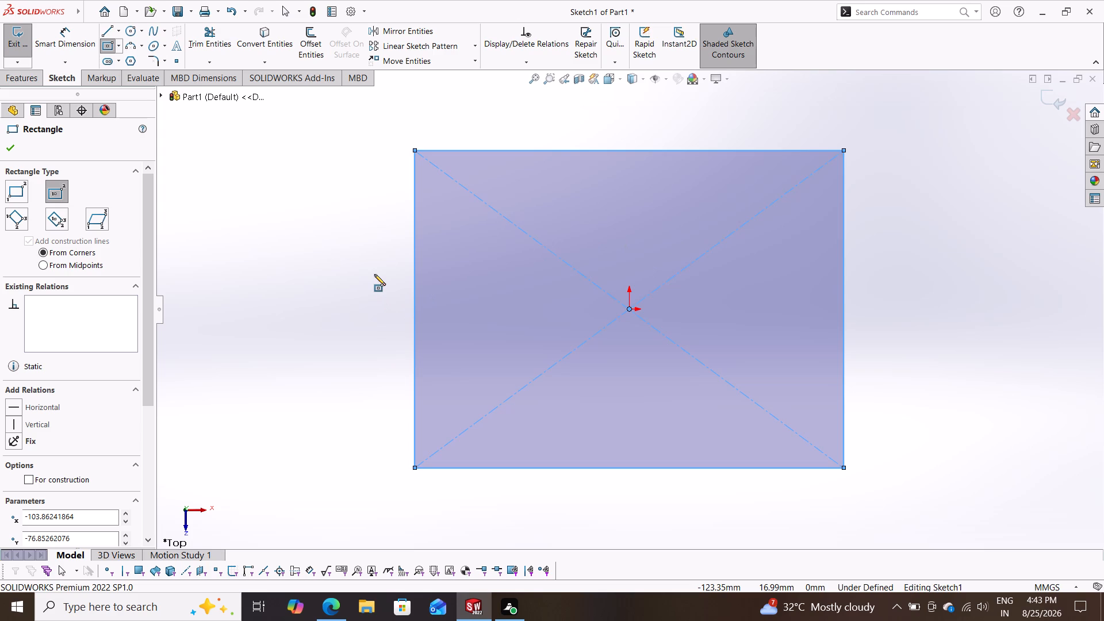
# Dimension the rectangle 16 mm high along its right side and 40 mm wide along its bottom edge.
pyautogui.click(57, 25)
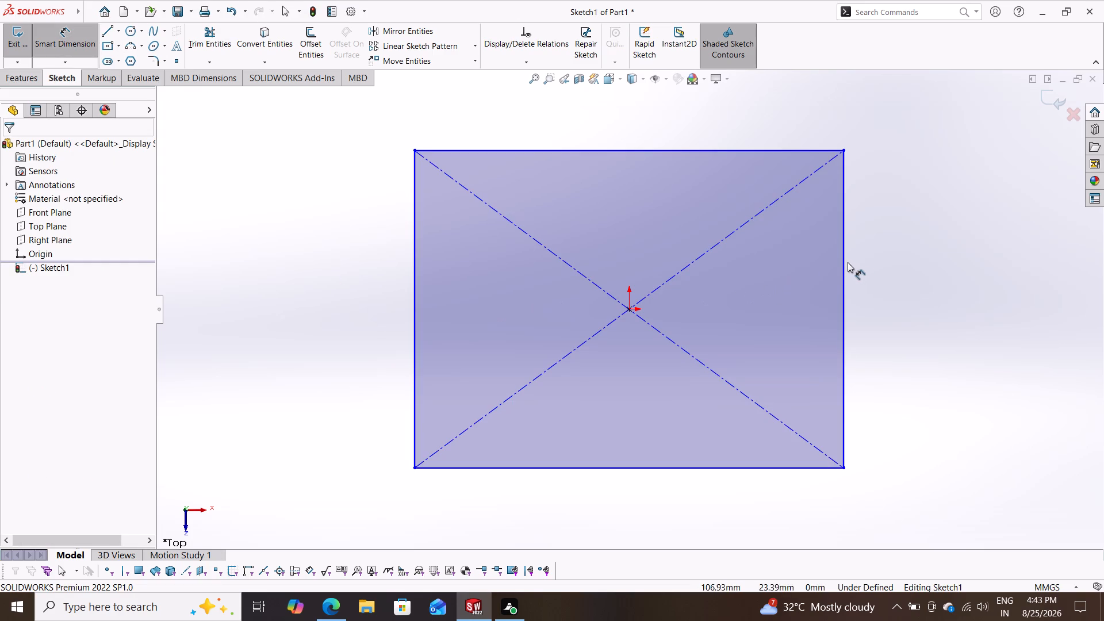
pyautogui.click(844, 263)
pyautogui.click(925, 266)
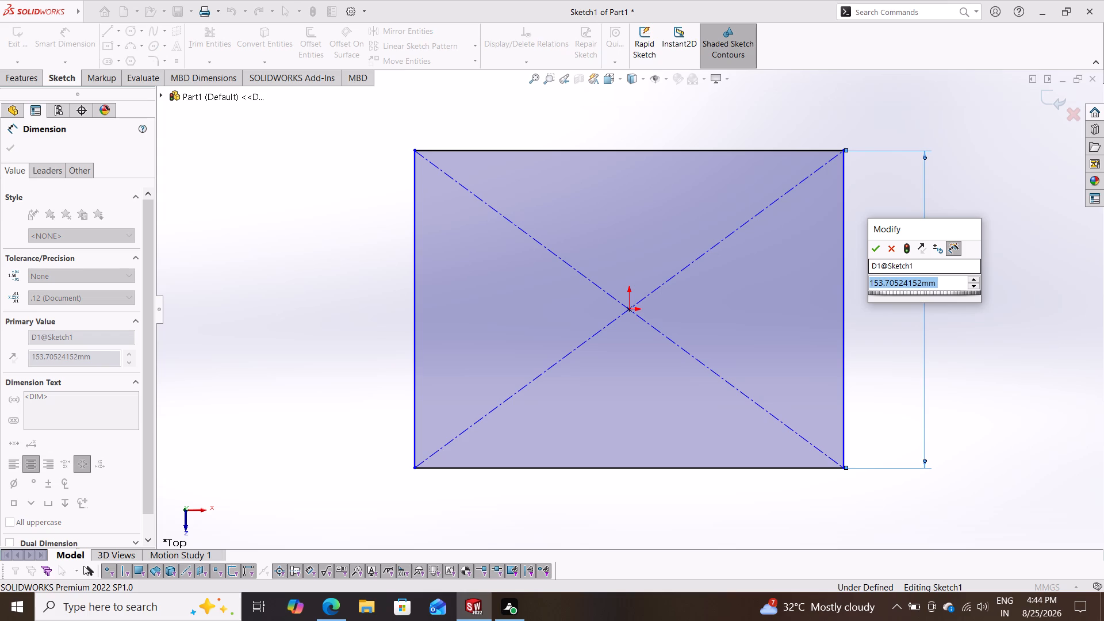
pyautogui.write('16')
pyautogui.press('Return')
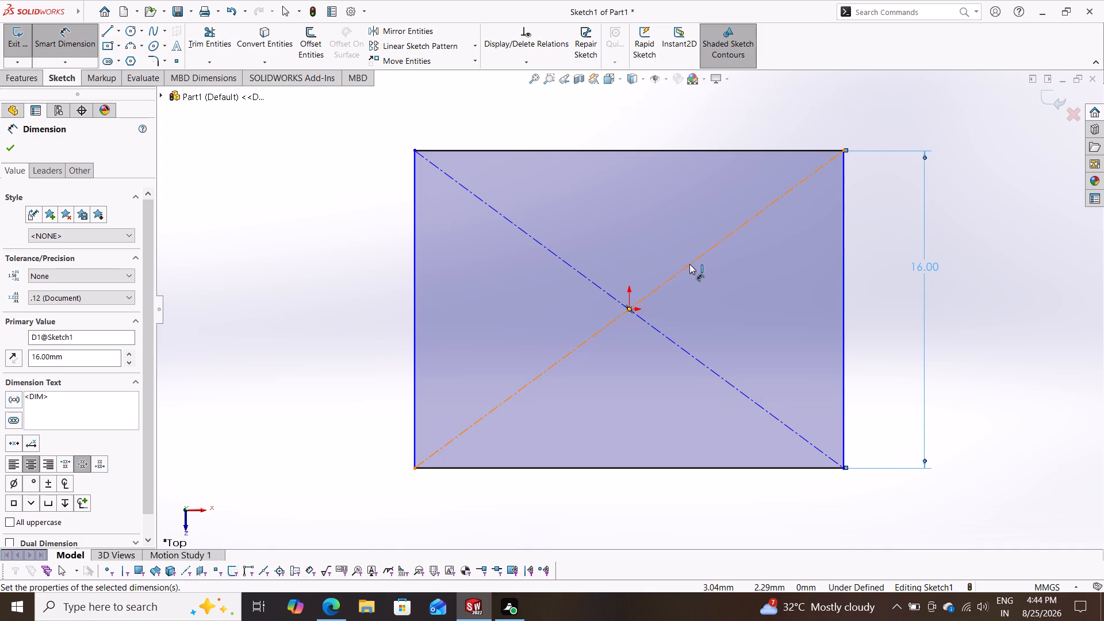
pyautogui.click(606, 466)
pyautogui.click(595, 496)
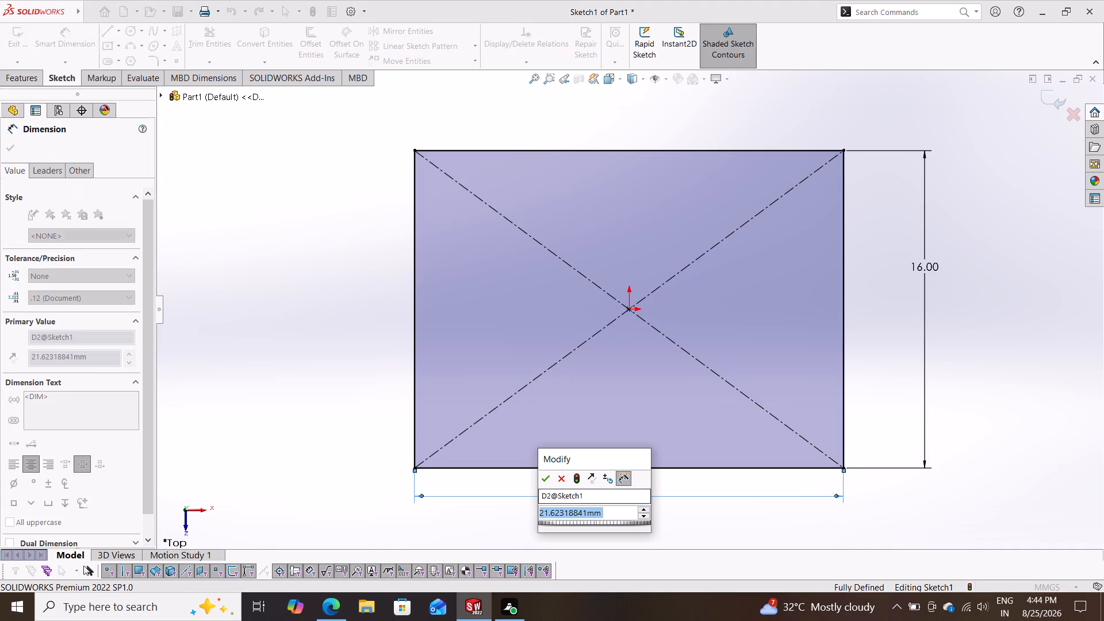
pyautogui.write('40')
pyautogui.press('Return')
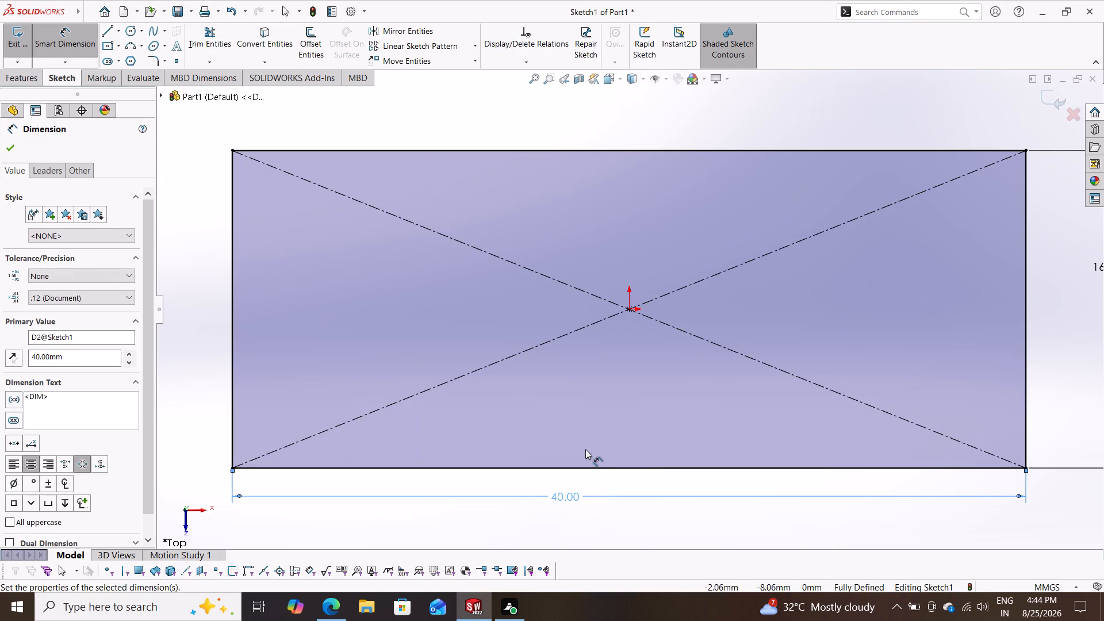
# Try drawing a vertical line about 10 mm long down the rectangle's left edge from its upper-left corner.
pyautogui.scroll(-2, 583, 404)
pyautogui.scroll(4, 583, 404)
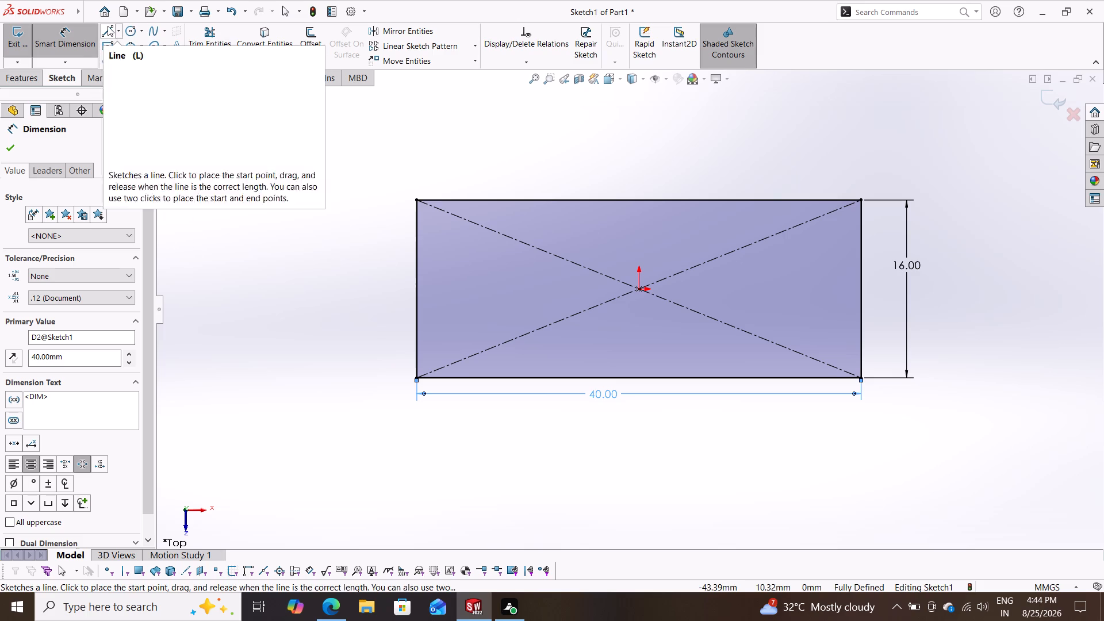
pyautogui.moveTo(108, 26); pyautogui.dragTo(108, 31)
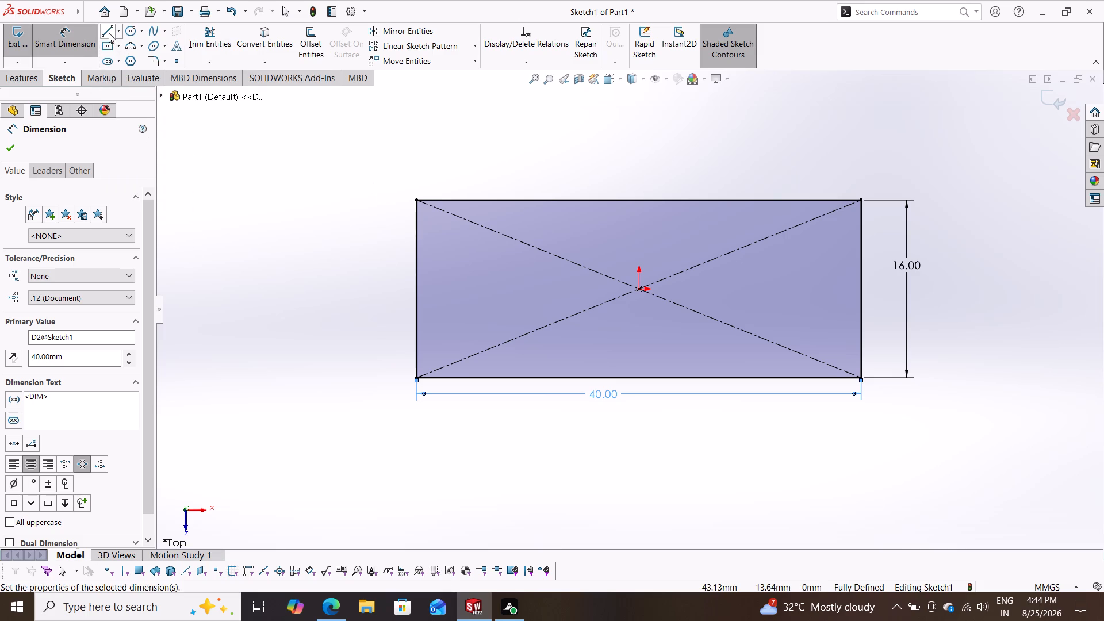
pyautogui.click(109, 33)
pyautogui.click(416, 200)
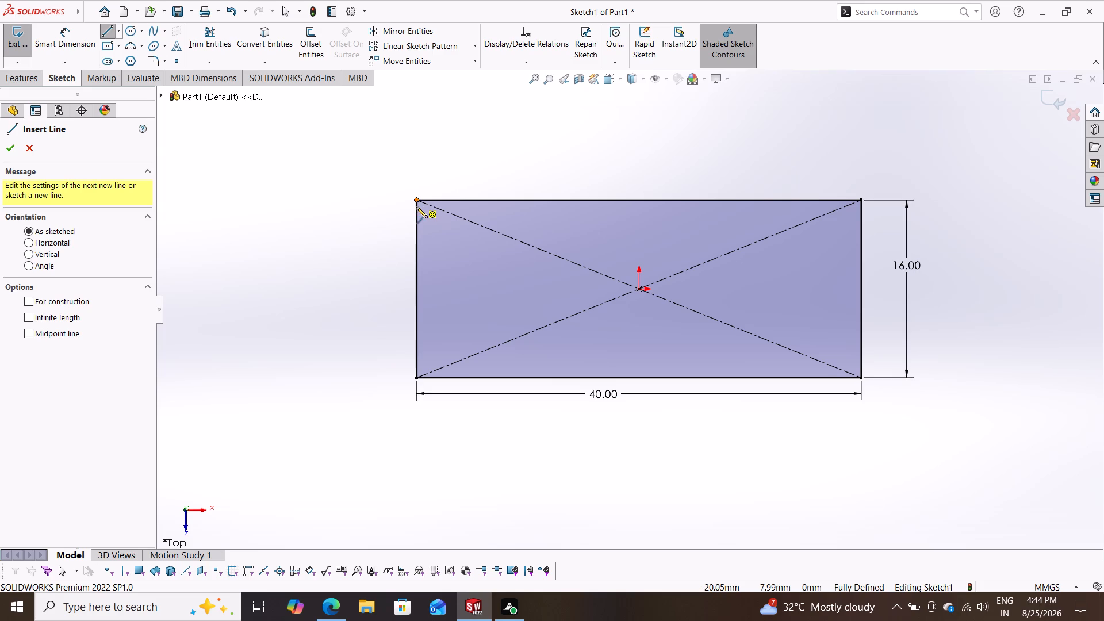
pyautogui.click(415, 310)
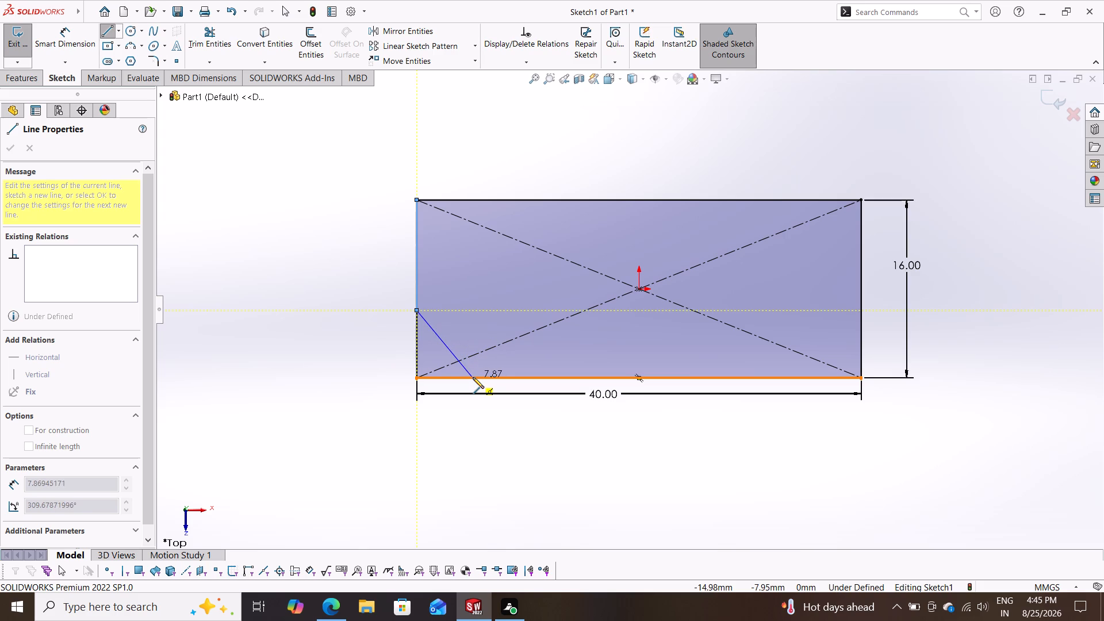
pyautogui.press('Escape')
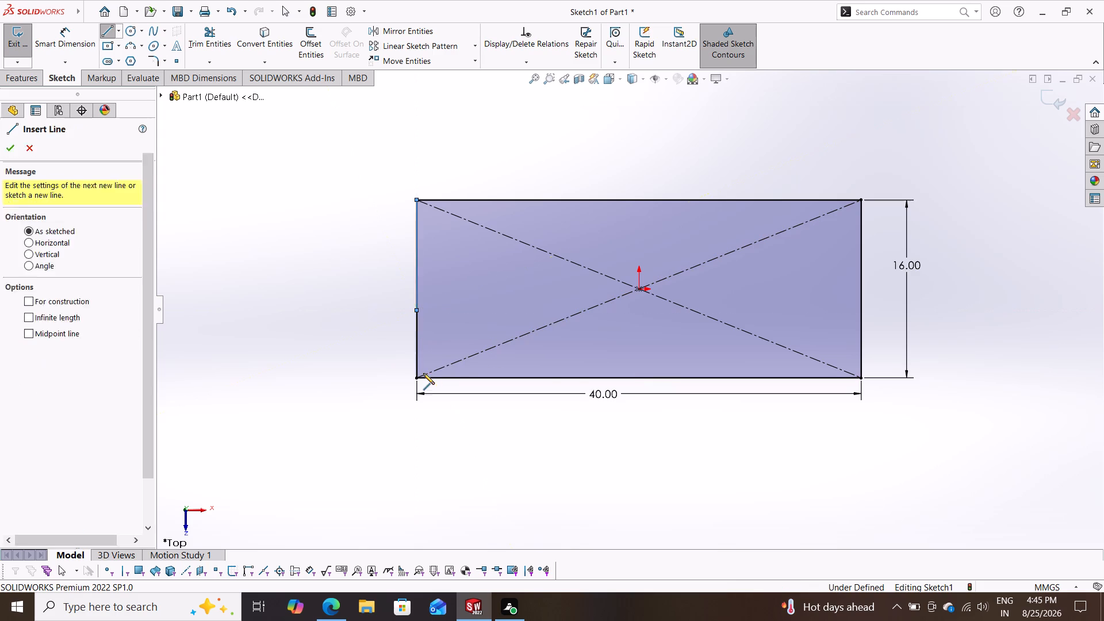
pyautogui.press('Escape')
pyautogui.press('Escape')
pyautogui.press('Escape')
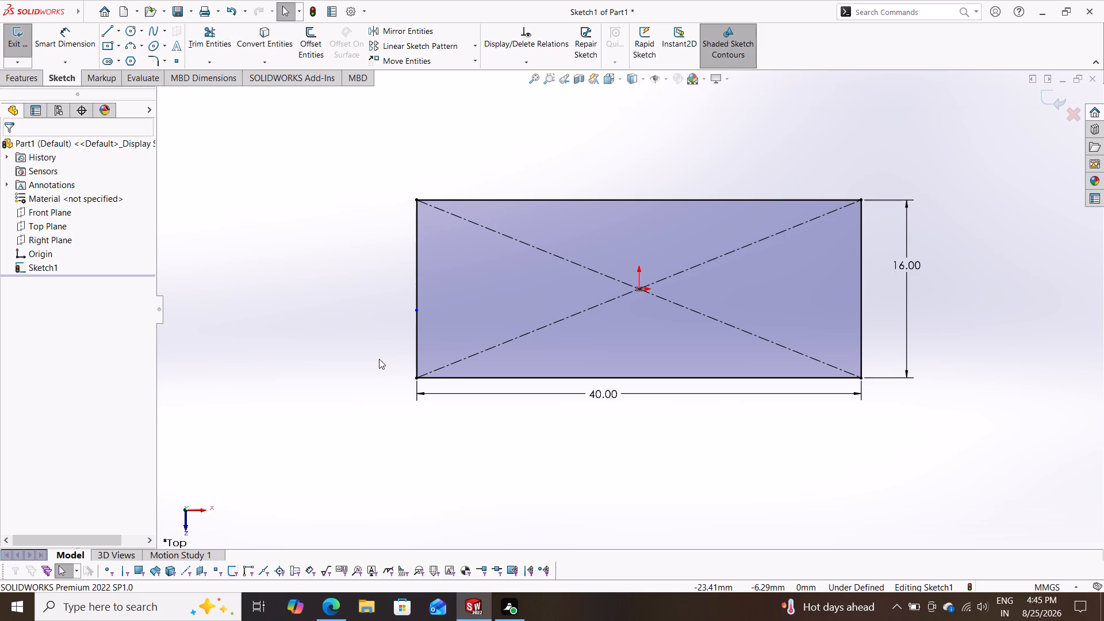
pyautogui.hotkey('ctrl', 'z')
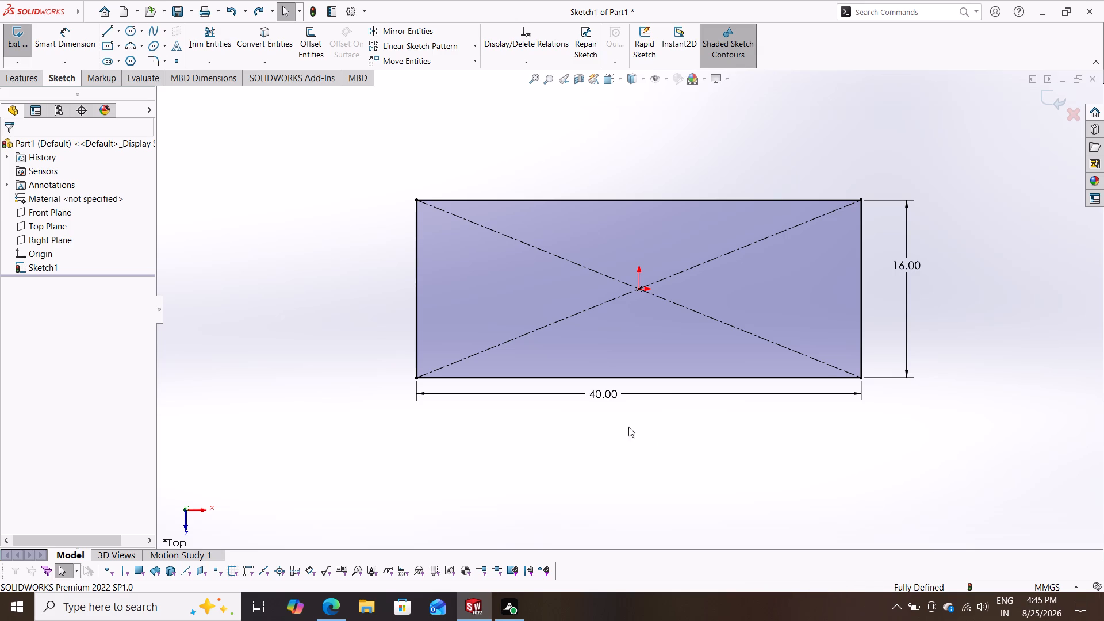
# Set the rectangle's width to 60 mm.
pyautogui.doubleClick(609, 392)
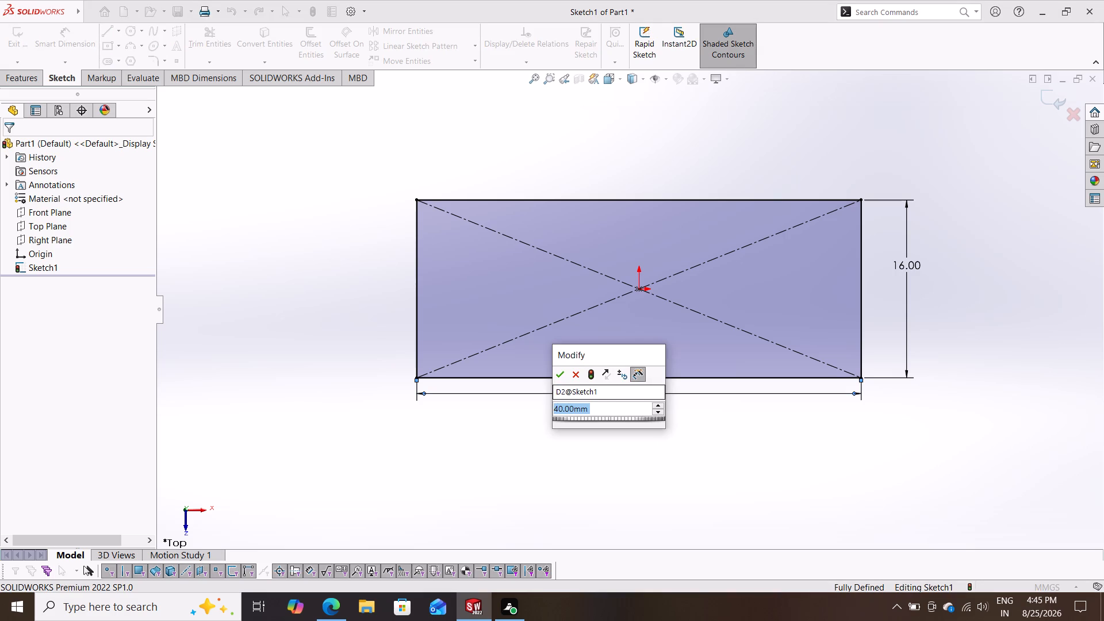
pyautogui.write('60')
pyautogui.press('Return')
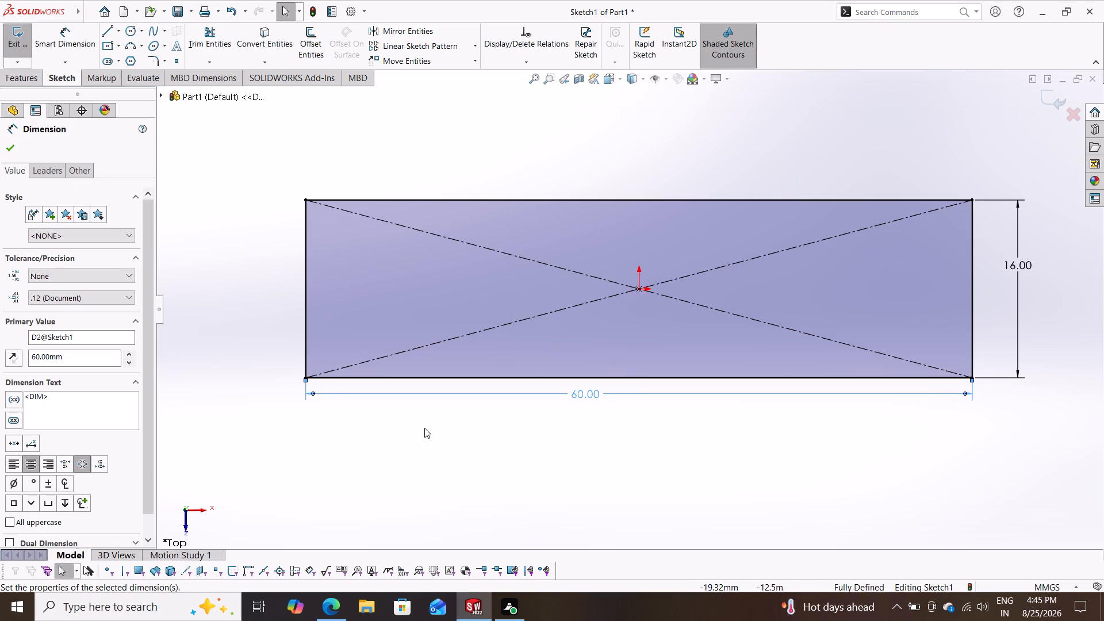
# Draw a line about 10.9 mm down the left edge from the upper-left corner, continuing diagonally about 7.7 mm to the bottom edge.
pyautogui.click(107, 25)
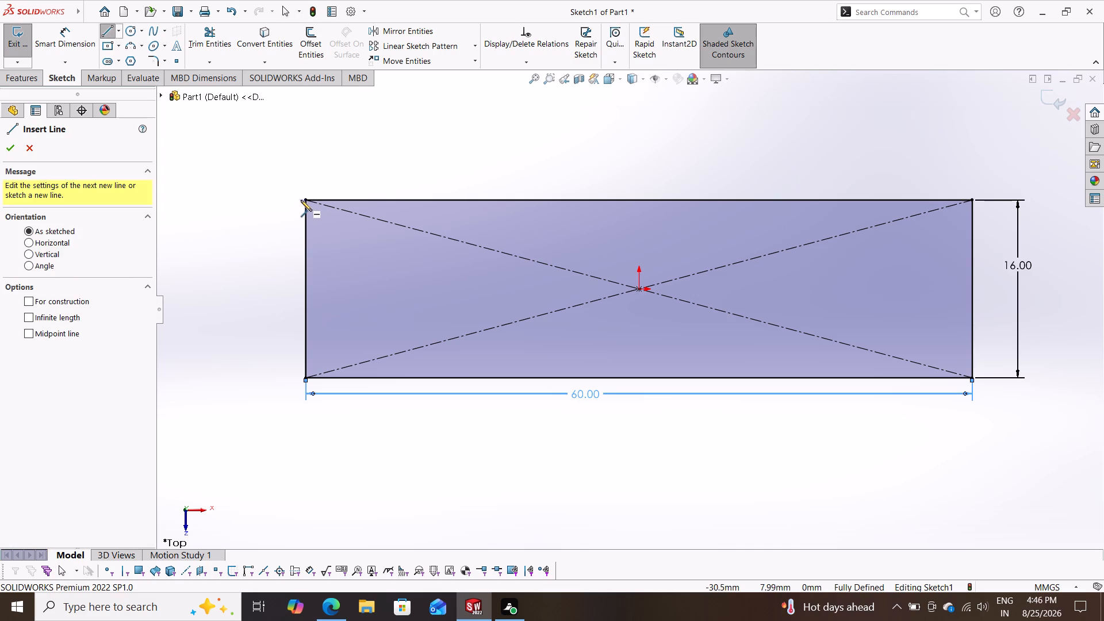
pyautogui.click(303, 199)
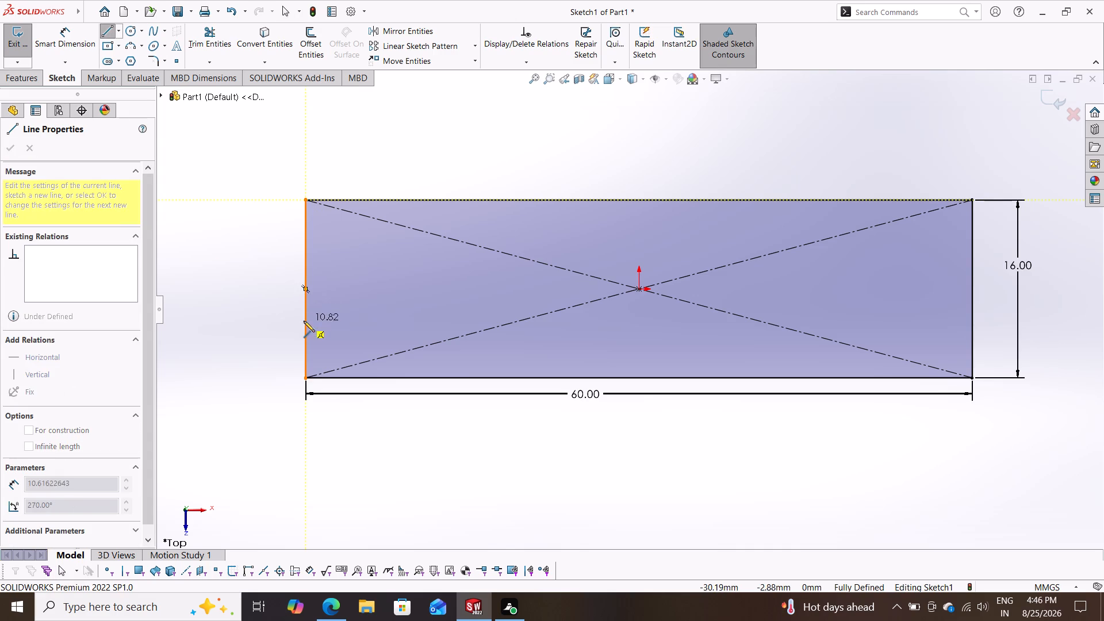
pyautogui.click(308, 321)
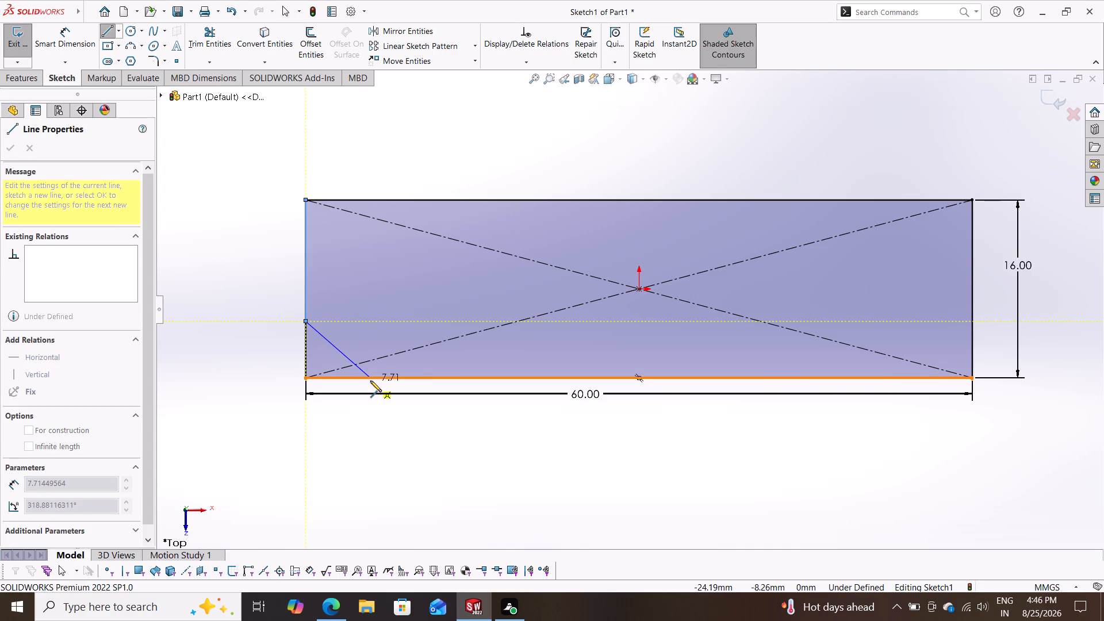
pyautogui.click(370, 381)
pyautogui.press('Escape')
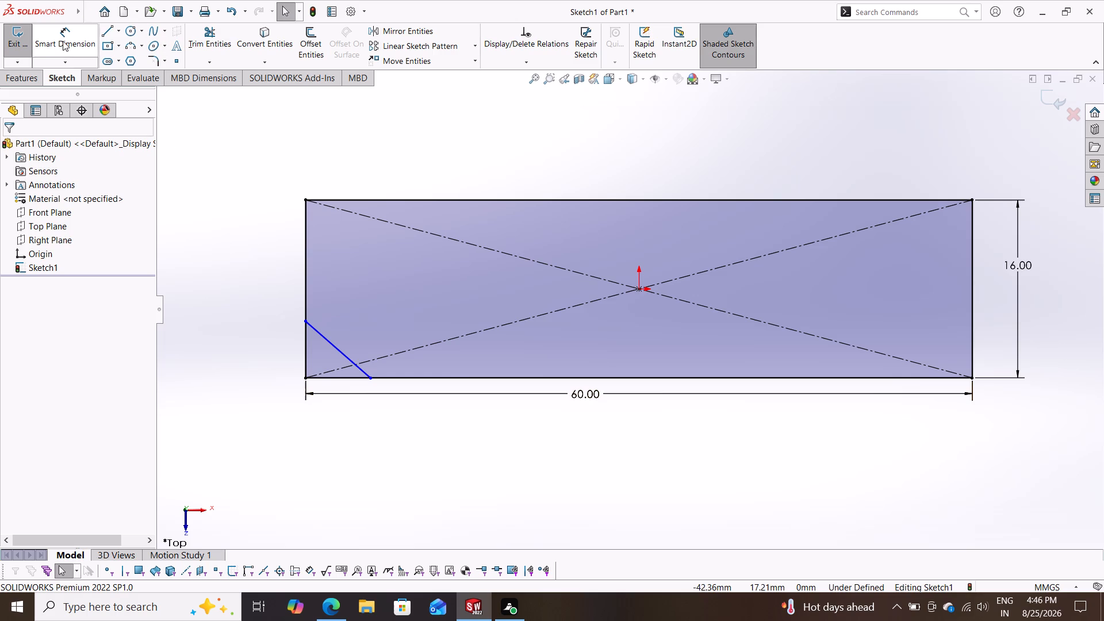
# Dimension the diagonal's start 10 mm below the upper-left corner and its end 10 mm along the bottom edge from the lower-left corner.
pyautogui.moveTo(63, 41); pyautogui.dragTo(60, 54)
pyautogui.click(305, 231)
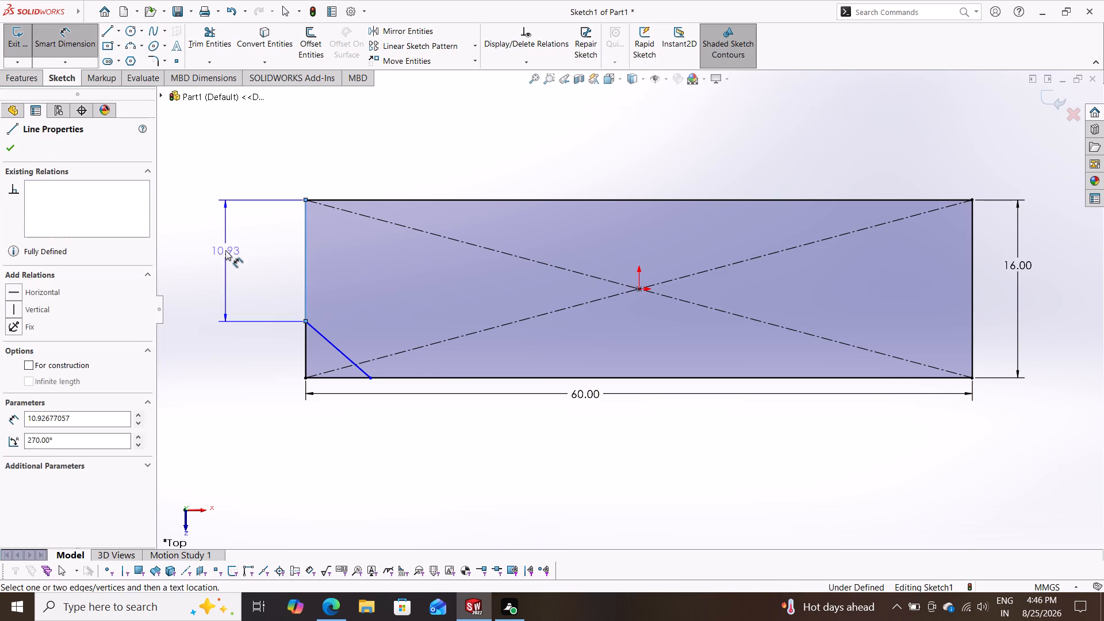
pyautogui.click(225, 250)
pyautogui.write('10')
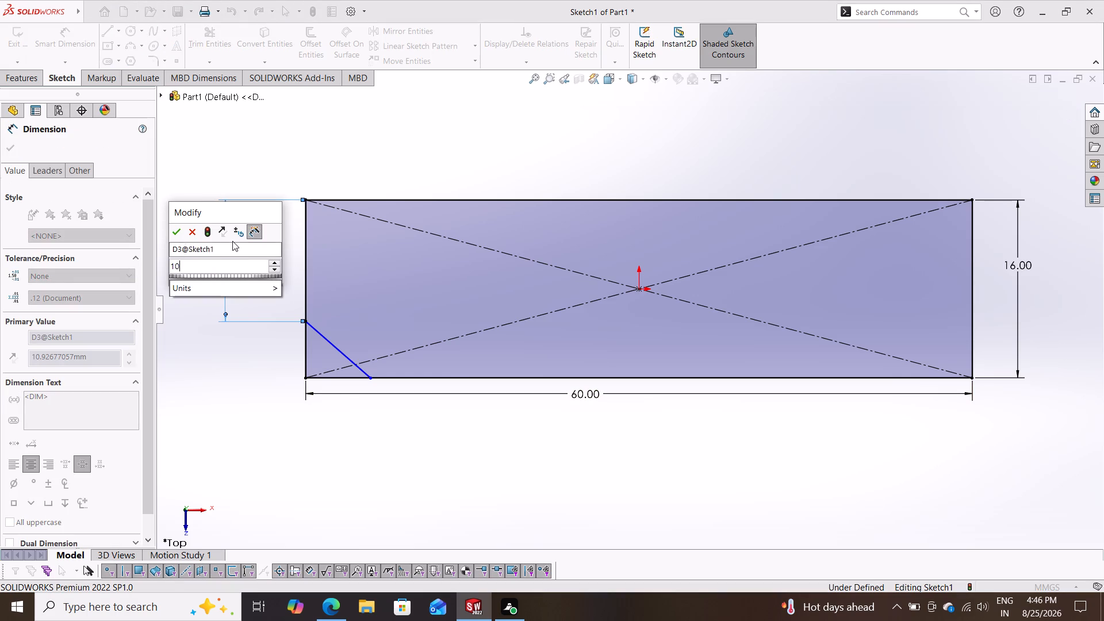
pyautogui.press('Return')
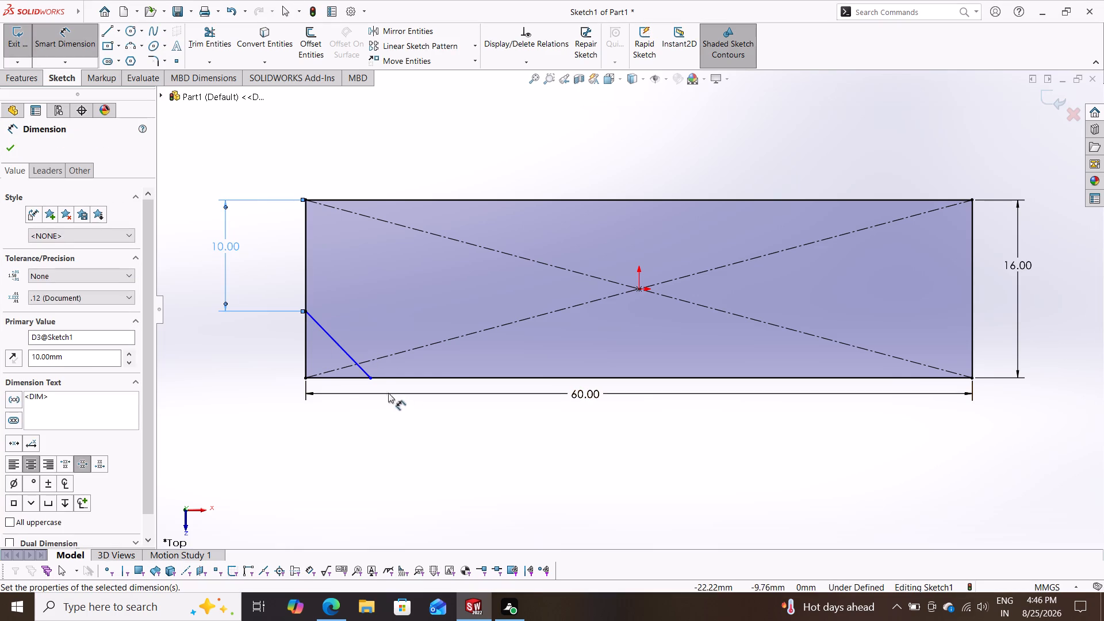
pyautogui.moveTo(370, 377); pyautogui.dragTo(364, 378)
pyautogui.click(304, 379)
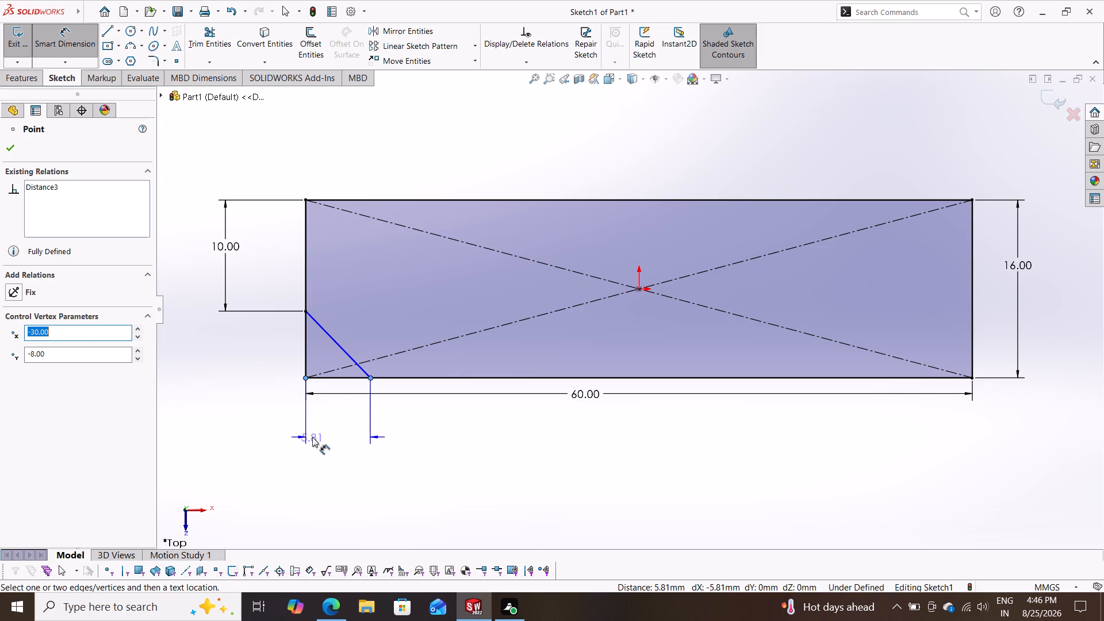
pyautogui.click(312, 437)
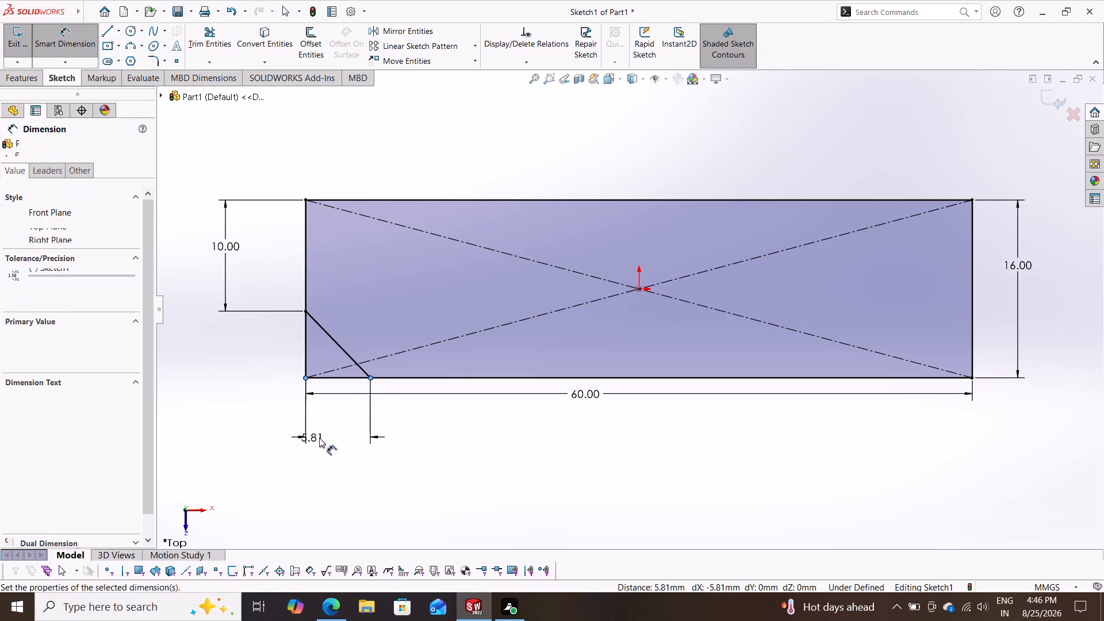
pyautogui.write('10')
pyautogui.press('Return')
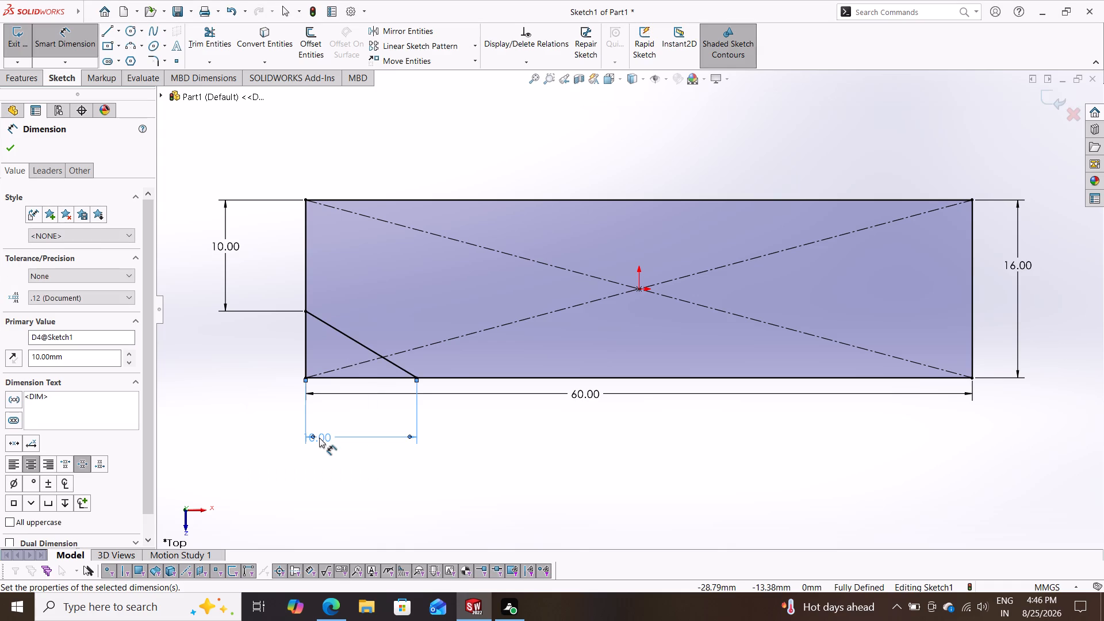
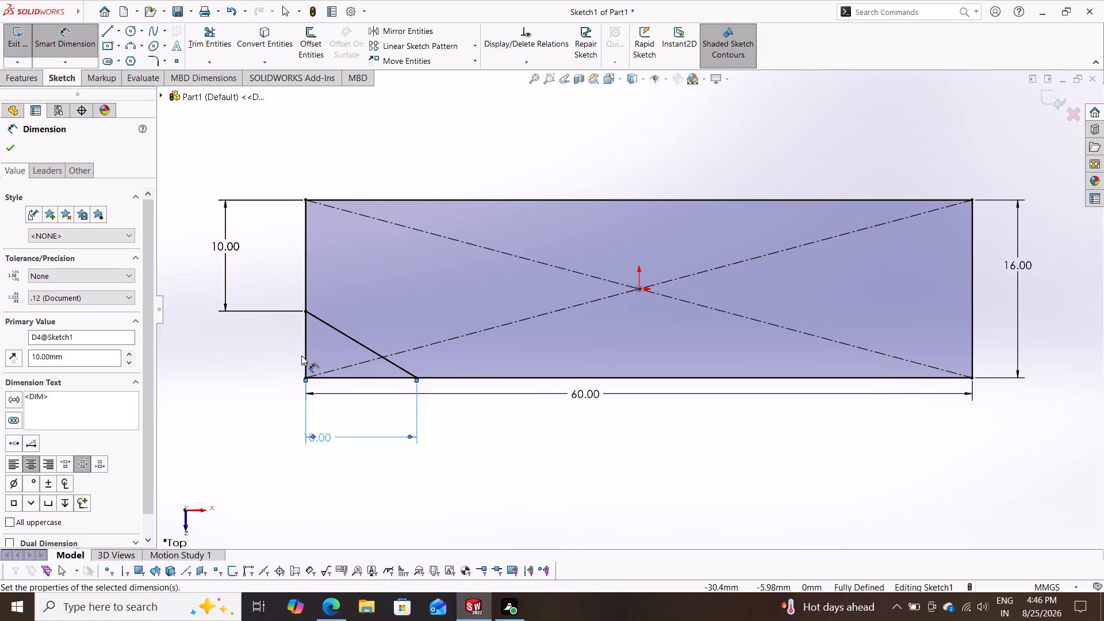
# Set the rectangle's width to 50 mm.
pyautogui.doubleClick(583, 390)
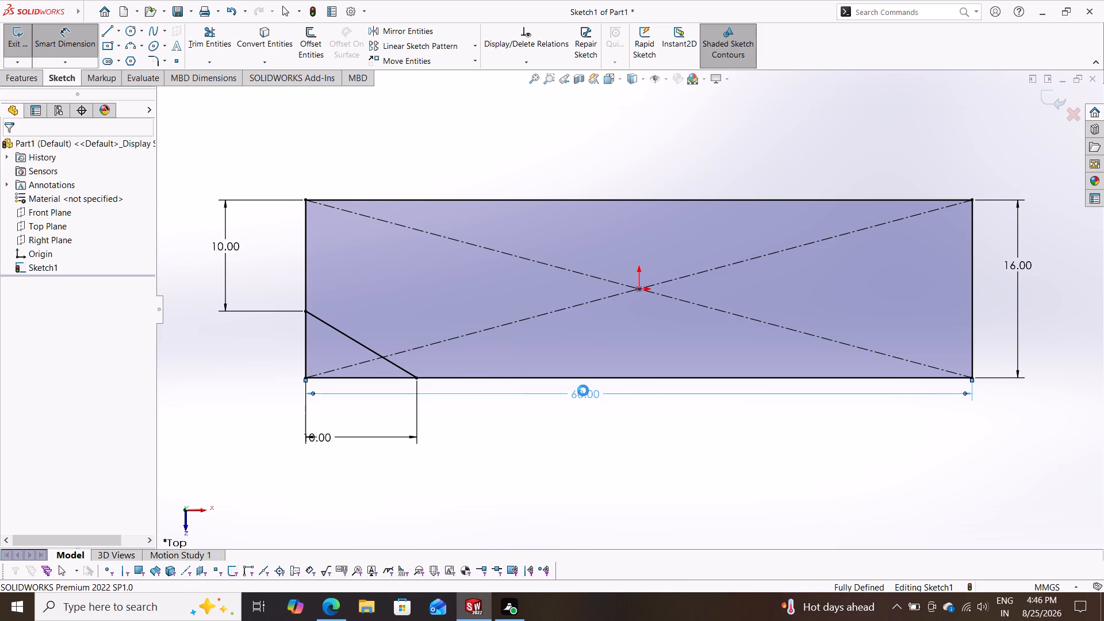
pyautogui.write('50')
pyautogui.press('Return')
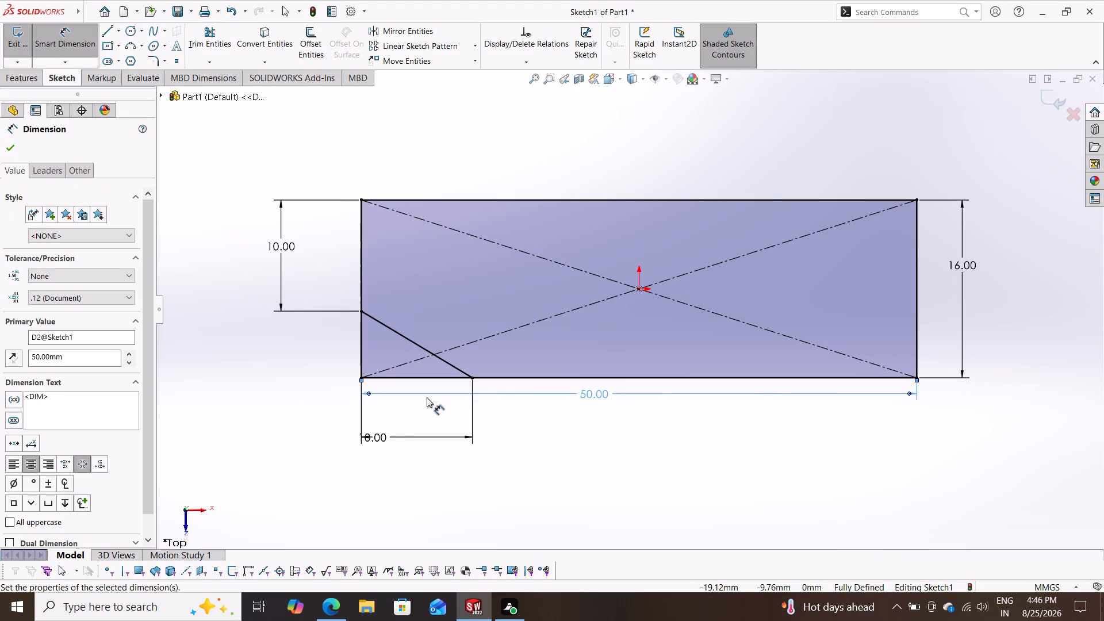
# Set the distance from the lower-left corner to the diagonal's end on the bottom edge to 5 mm.
pyautogui.click(374, 435)
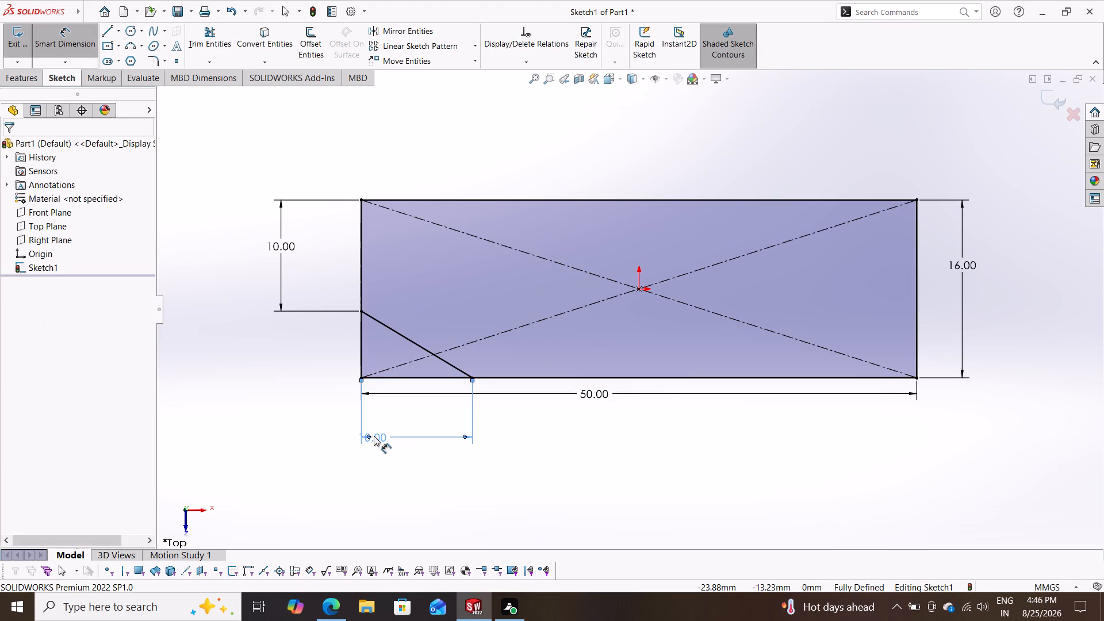
pyautogui.doubleClick(374, 436)
pyautogui.press('5')
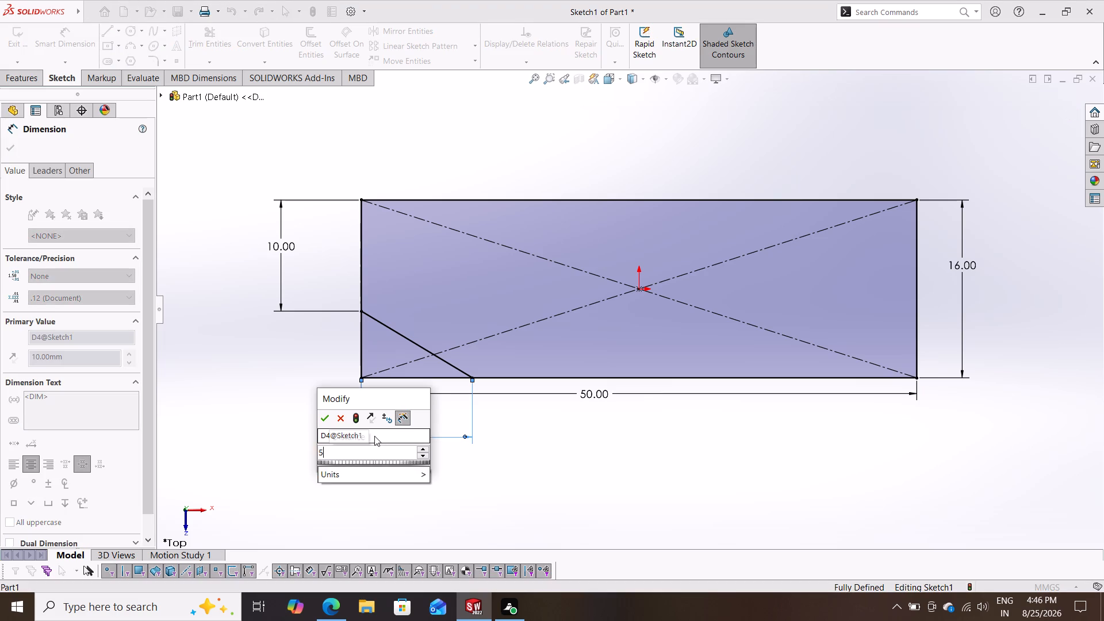
pyautogui.press('Return')
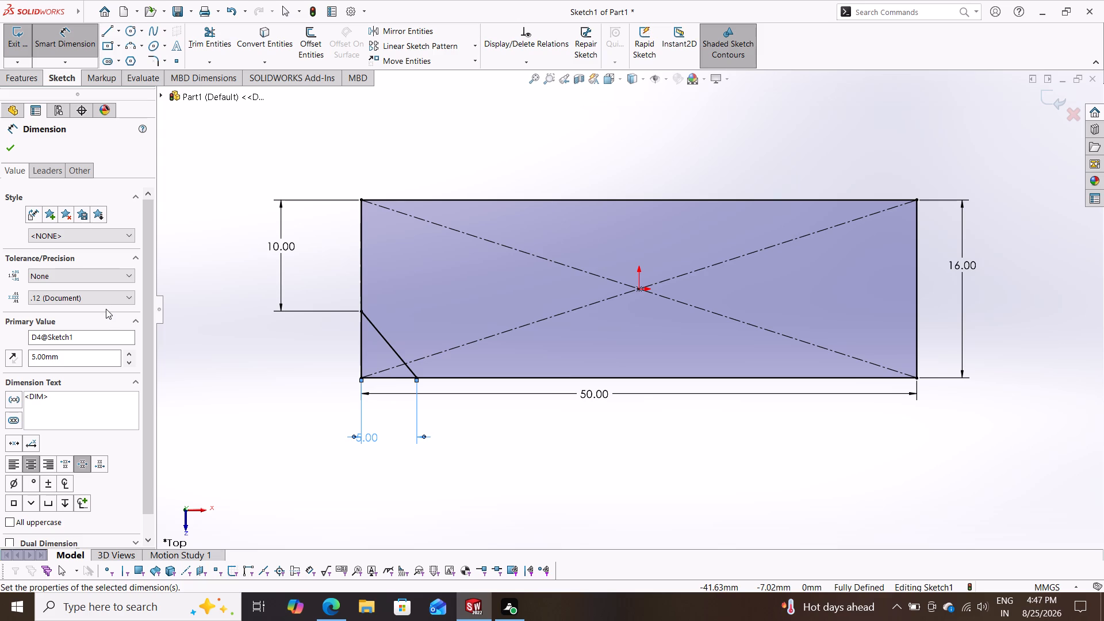
# Draw a diagonal line across the lower-right corner, from the bottom edge about 6.4 mm from the corner up to the right edge, level with the left diagonal's start.
pyautogui.click(108, 34)
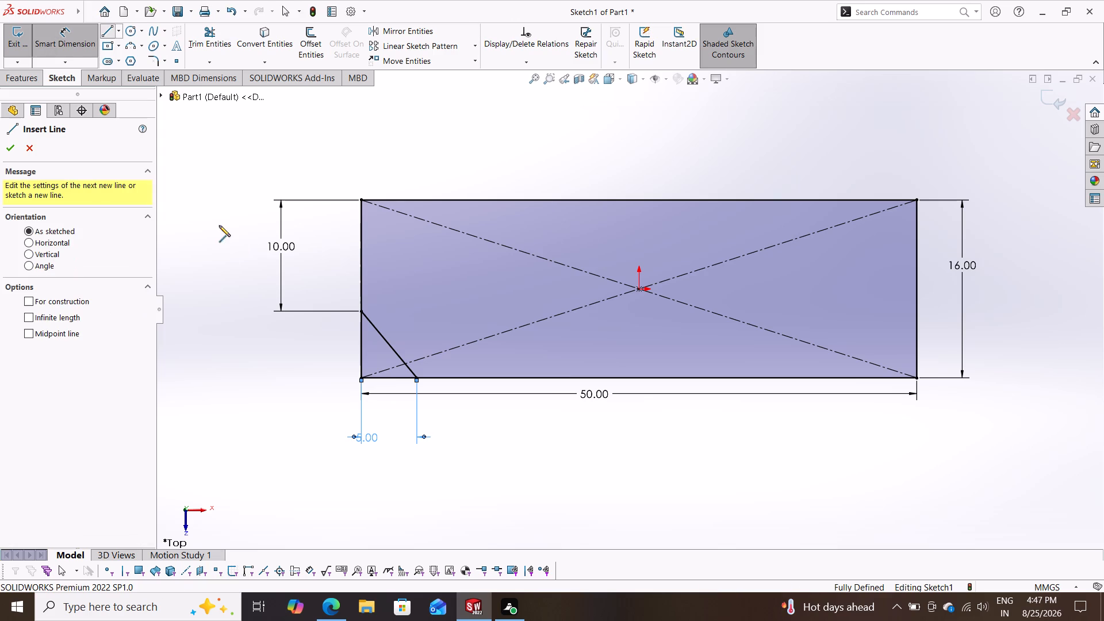
pyautogui.click(846, 378)
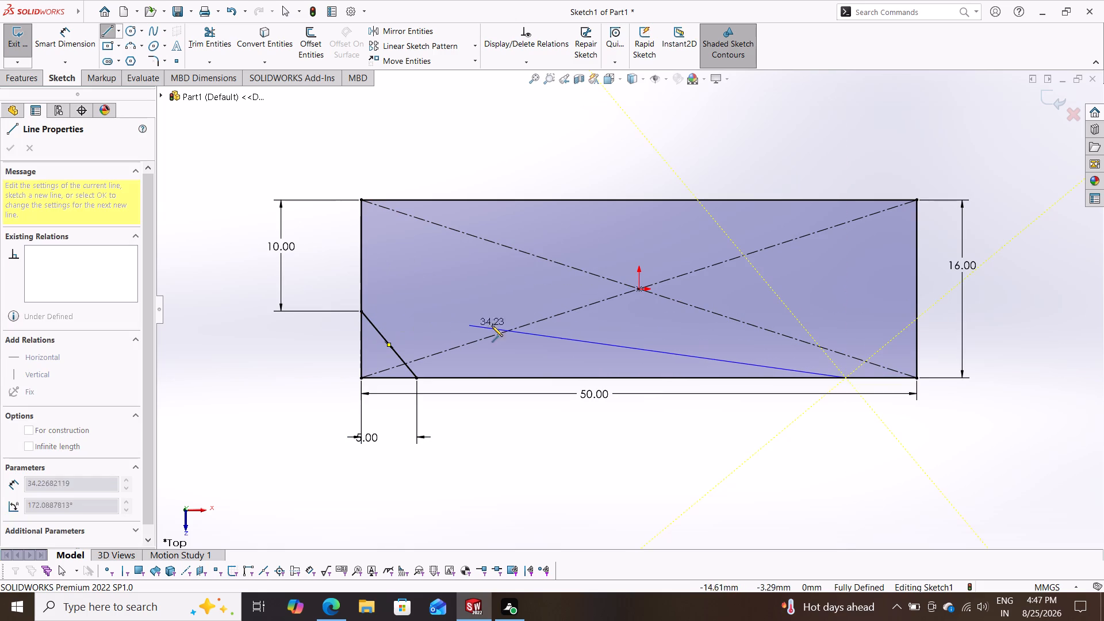
pyautogui.click(917, 310)
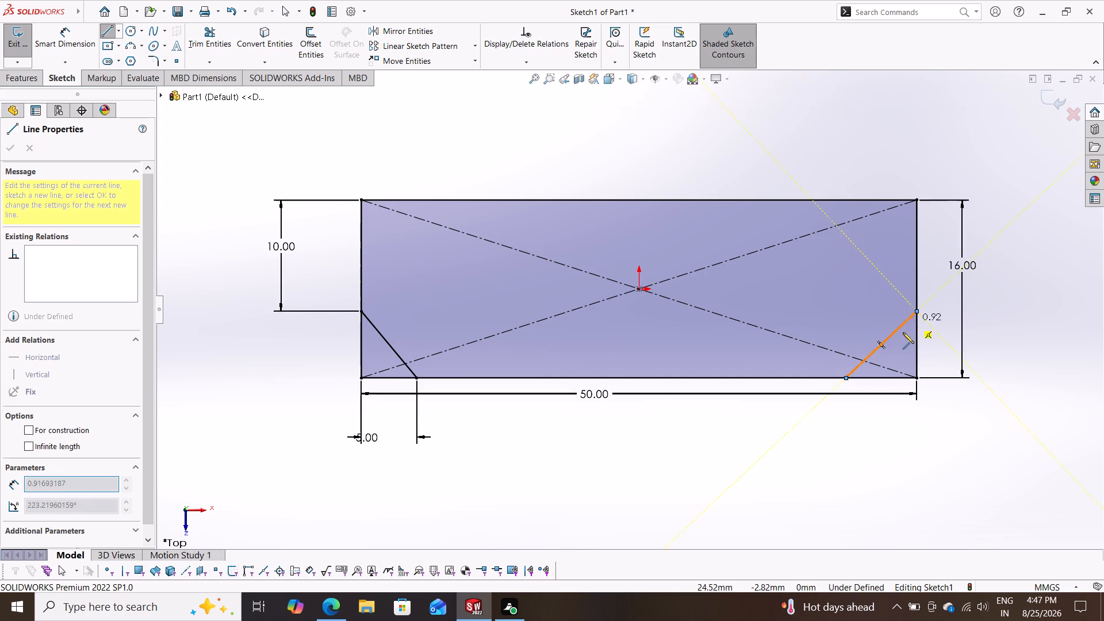
pyautogui.press('Escape')
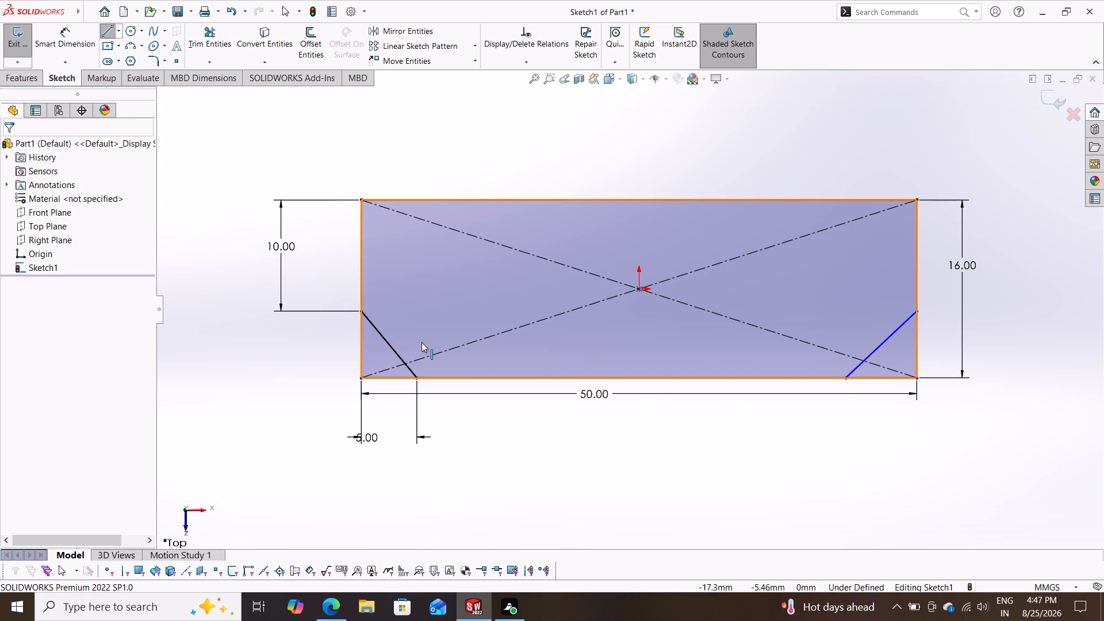
# Dimension the right diagonal's lower end 5 mm along the bottom edge from the rectangle's lower-right corner.
pyautogui.click(51, 37)
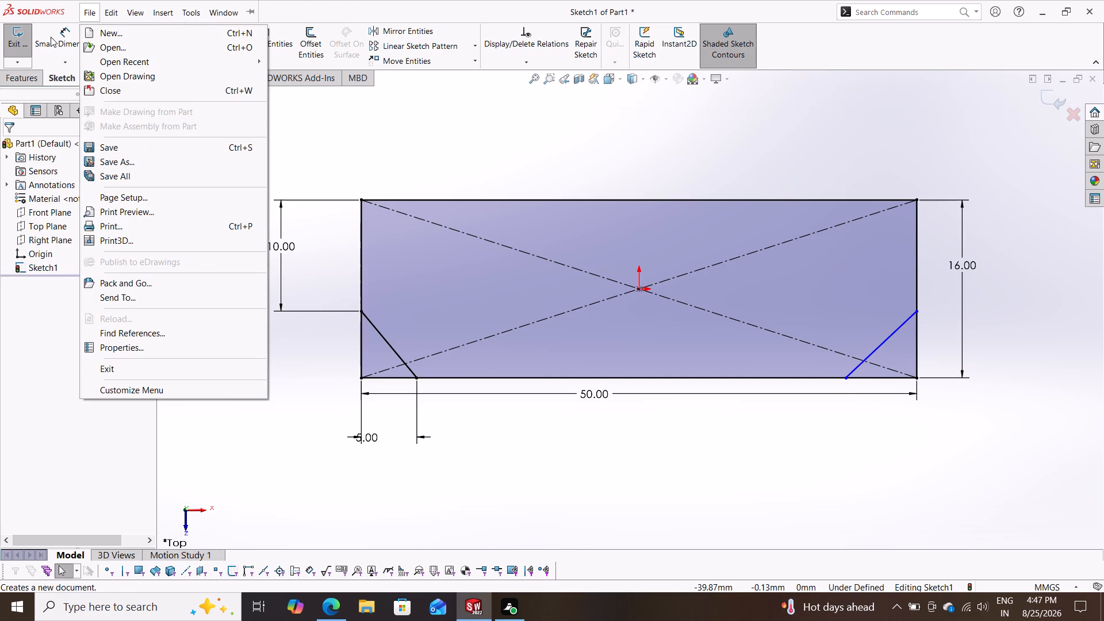
pyautogui.click(918, 381)
pyautogui.moveTo(847, 378); pyautogui.dragTo(858, 408)
pyautogui.click(877, 451)
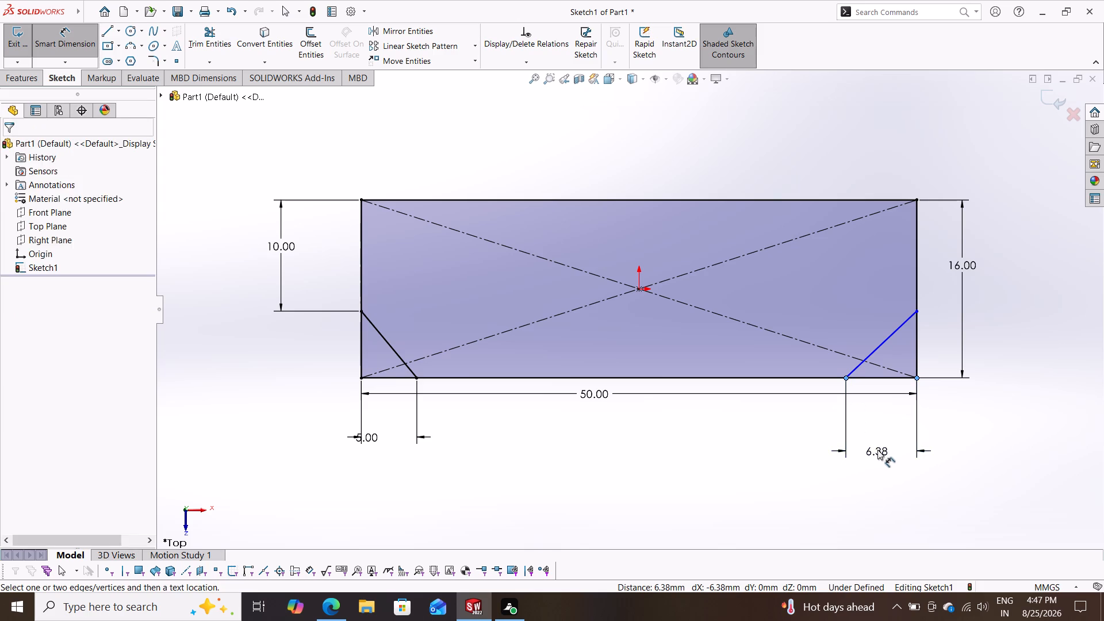
pyautogui.press('5')
pyautogui.press('Return')
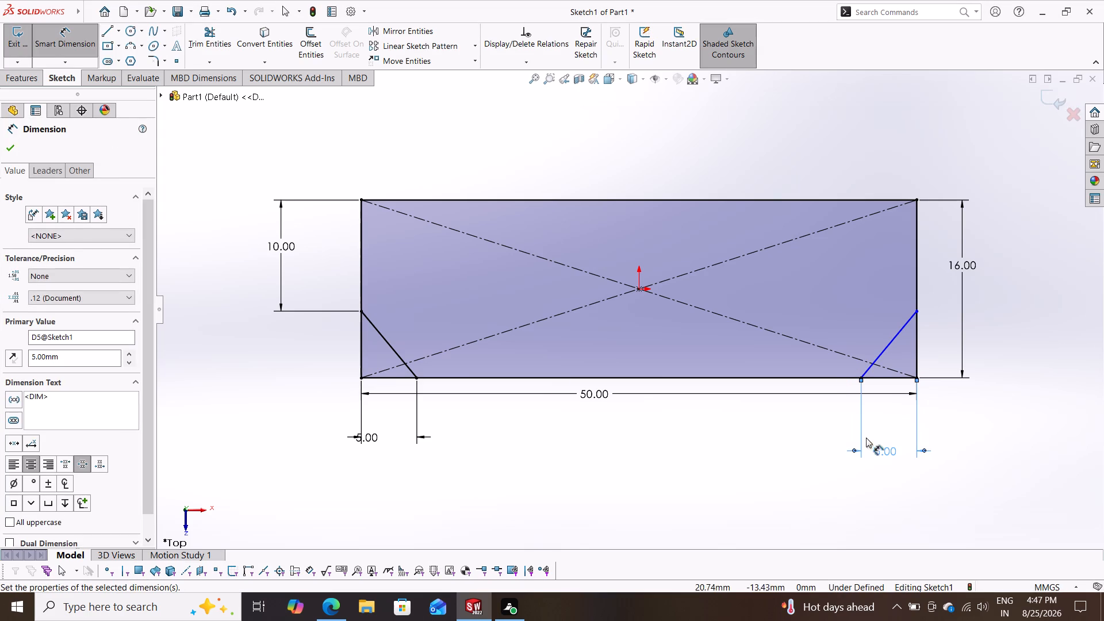
pyautogui.click(13, 148)
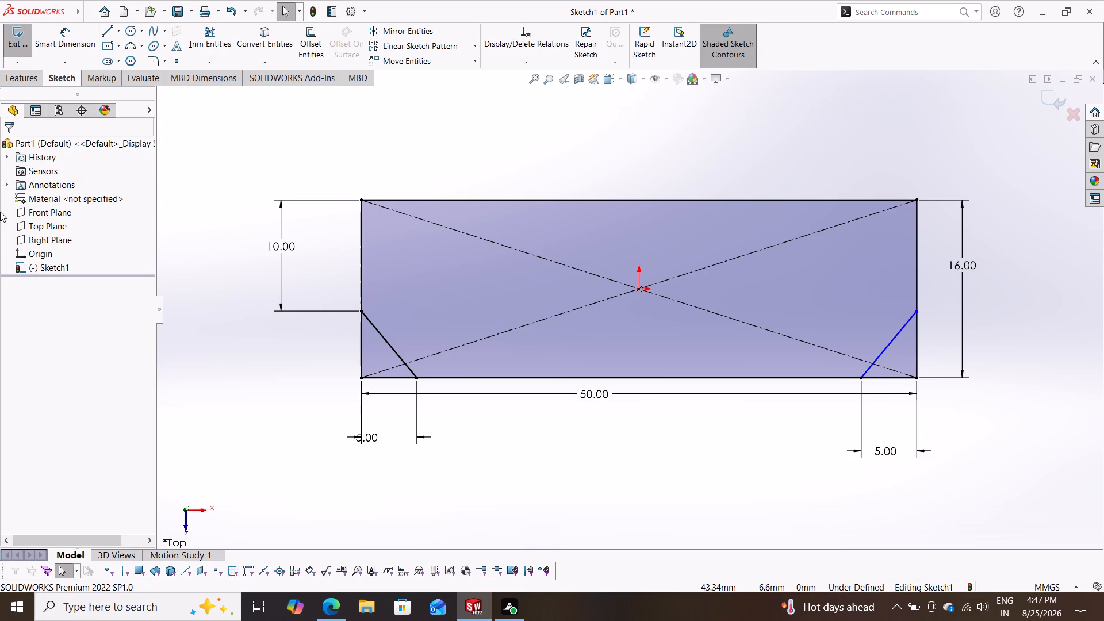
# Dimension the right diagonal's upper end 10 mm below the rectangle's upper-right corner.
pyautogui.click(58, 31)
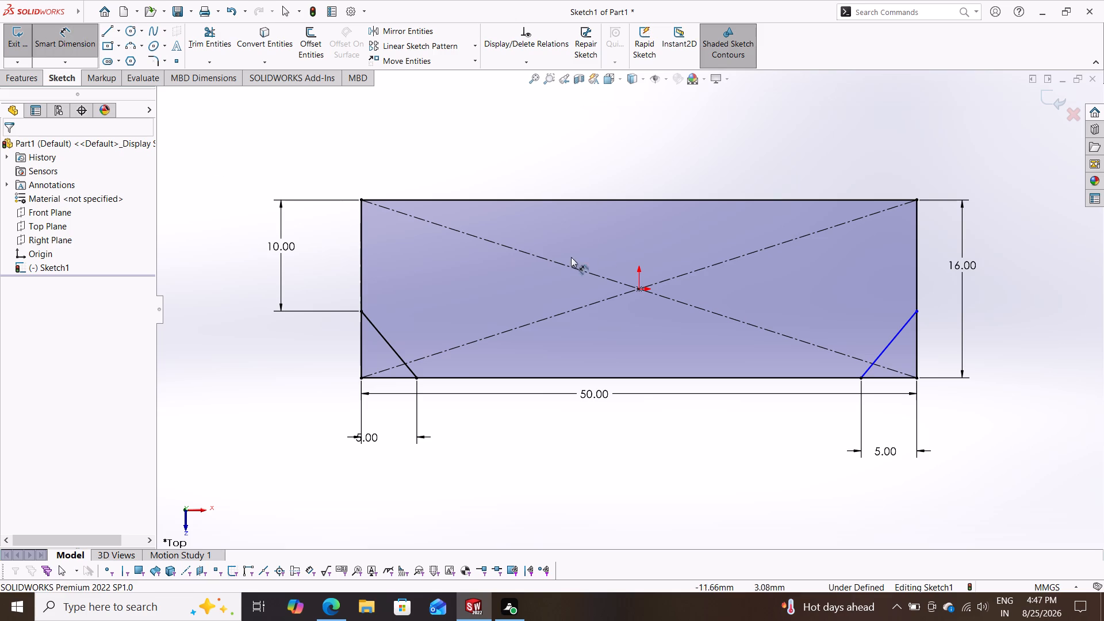
pyautogui.click(915, 202)
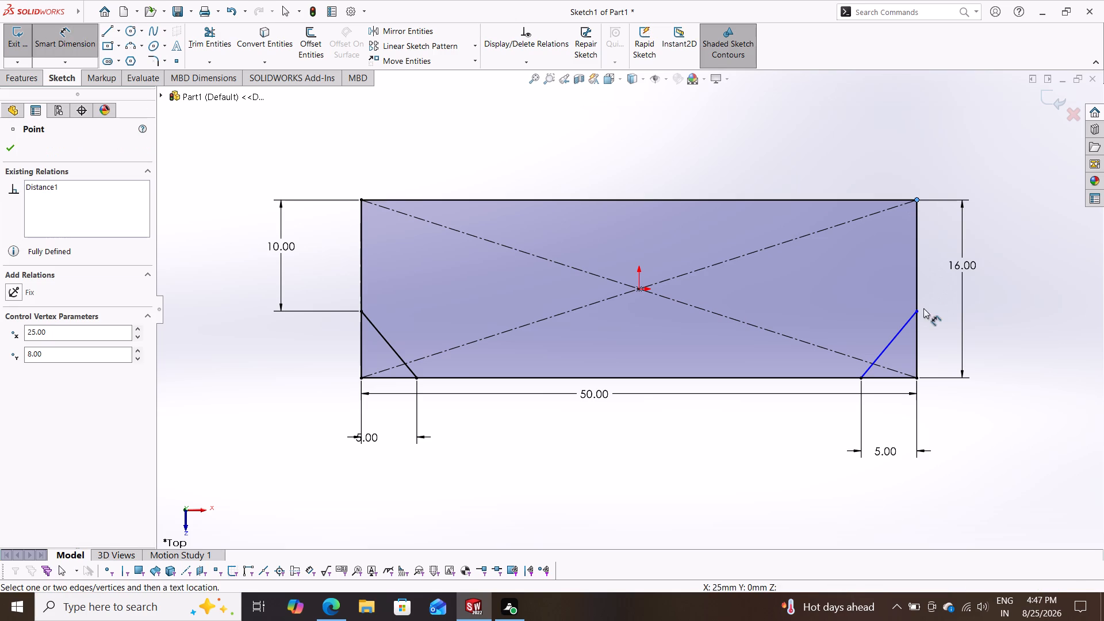
pyautogui.click(917, 309)
pyautogui.click(944, 276)
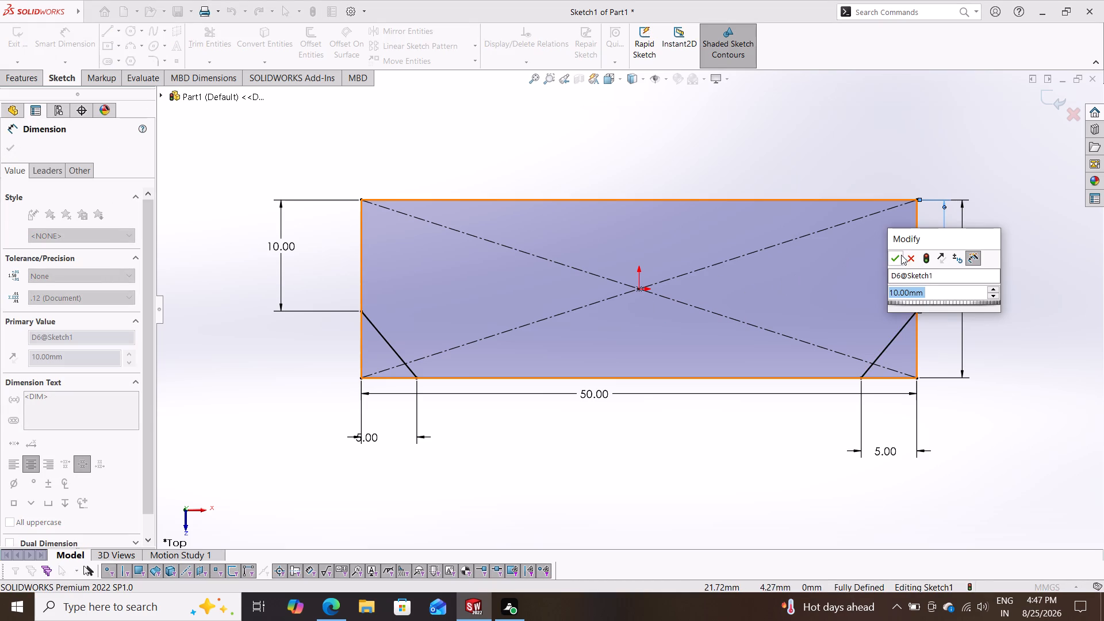
pyautogui.click(899, 256)
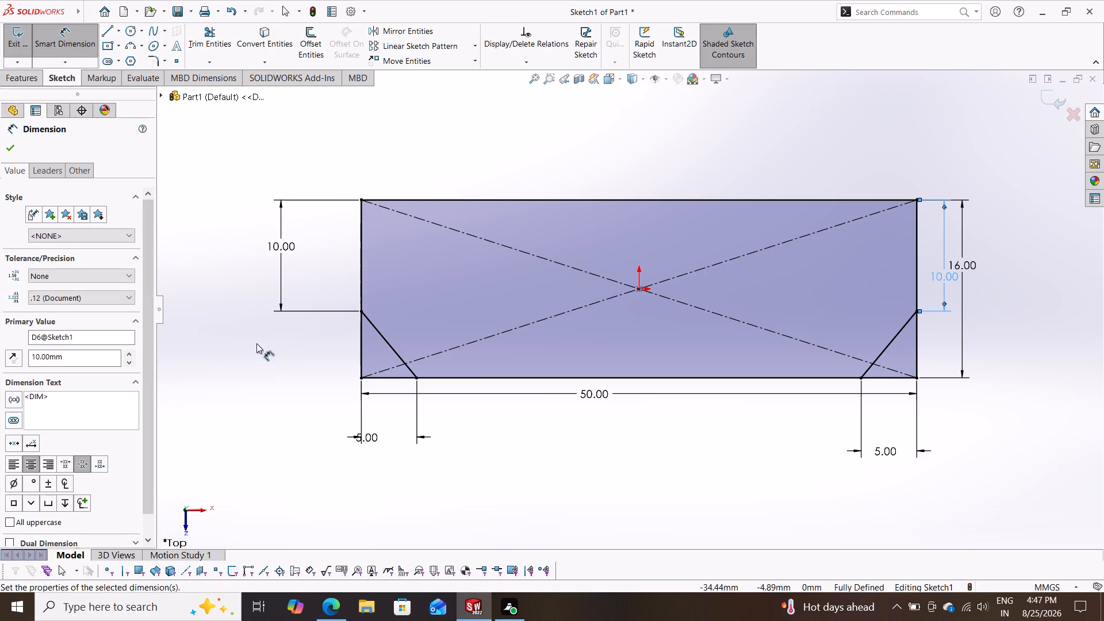
# Power trim the leftover rectangle segments outside both diagonals at the lower-left and lower-right corners.
pyautogui.click(214, 32)
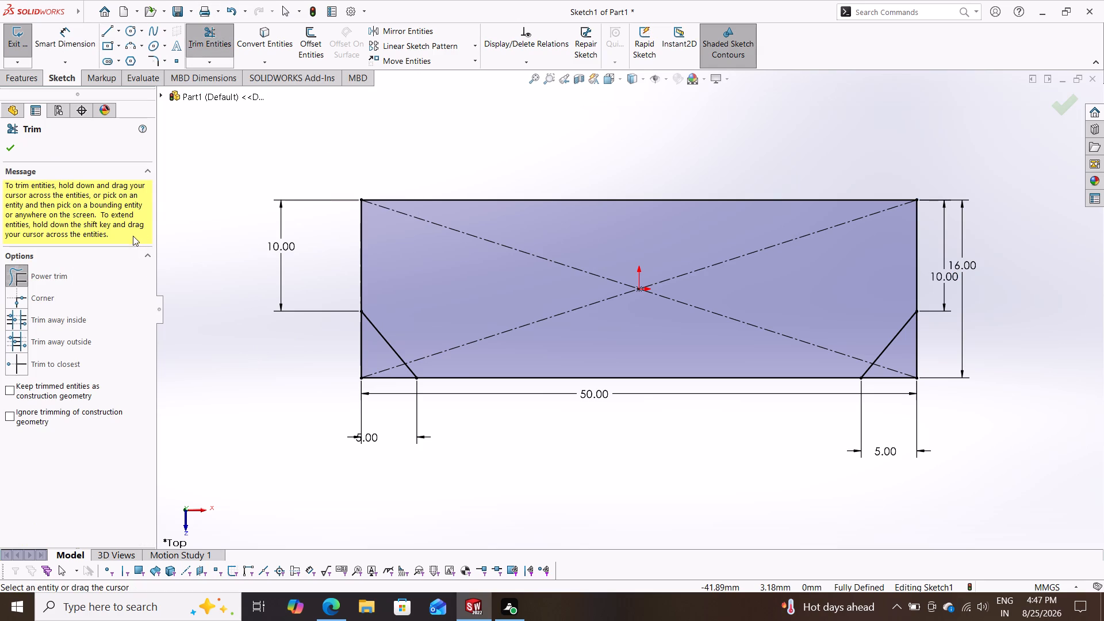
pyautogui.moveTo(283, 328); pyautogui.dragTo(379, 373)
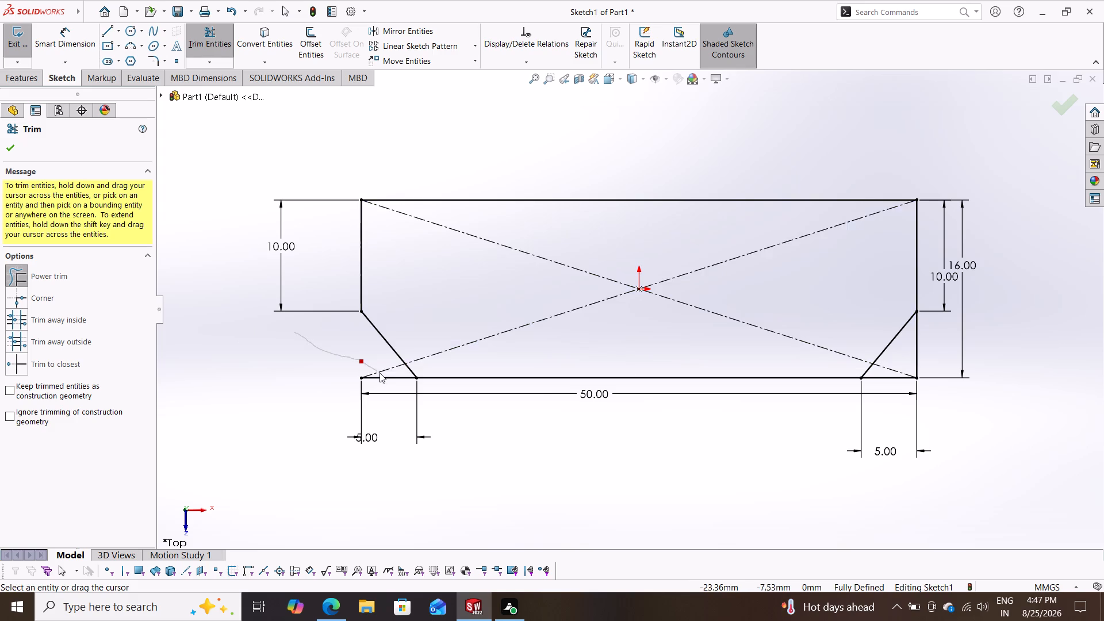
pyautogui.moveTo(379, 373); pyautogui.dragTo(388, 386)
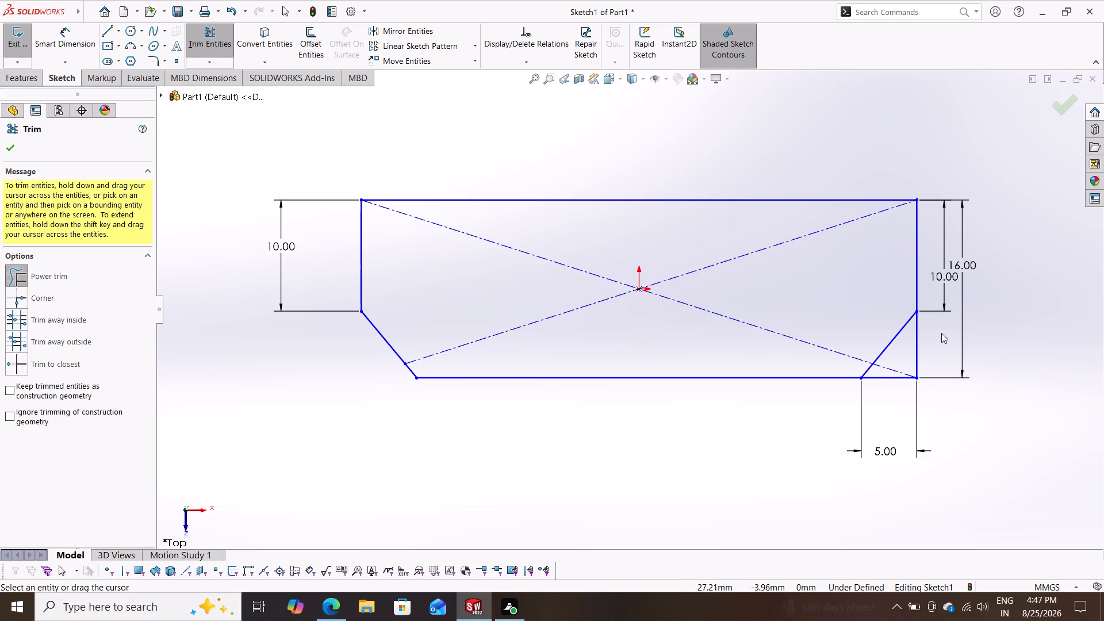
pyautogui.moveTo(940, 333); pyautogui.dragTo(896, 380)
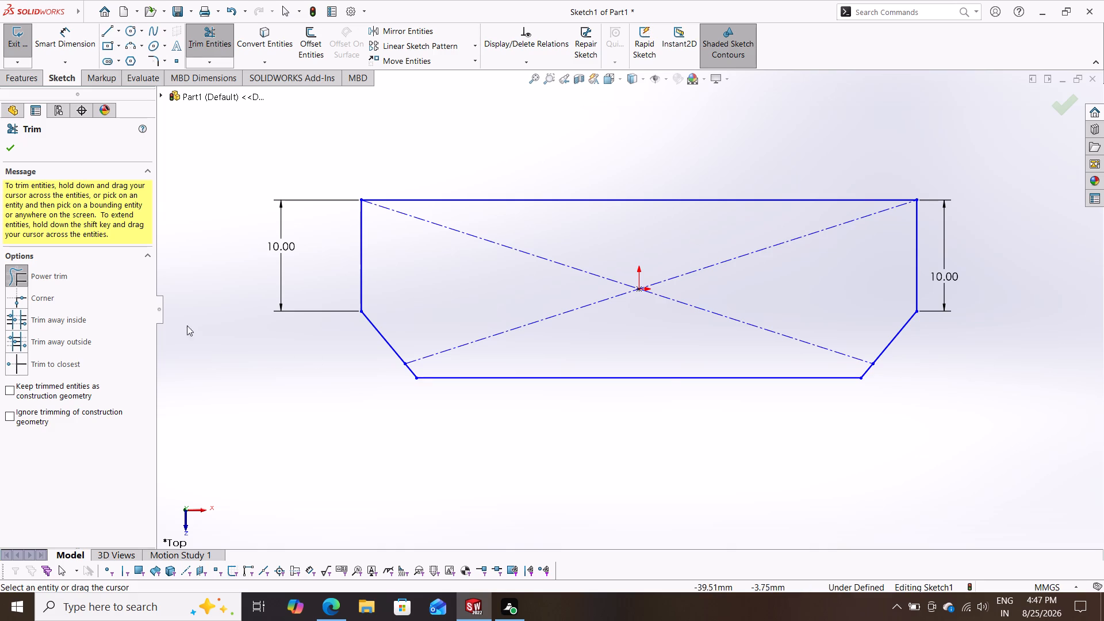
pyautogui.click(11, 148)
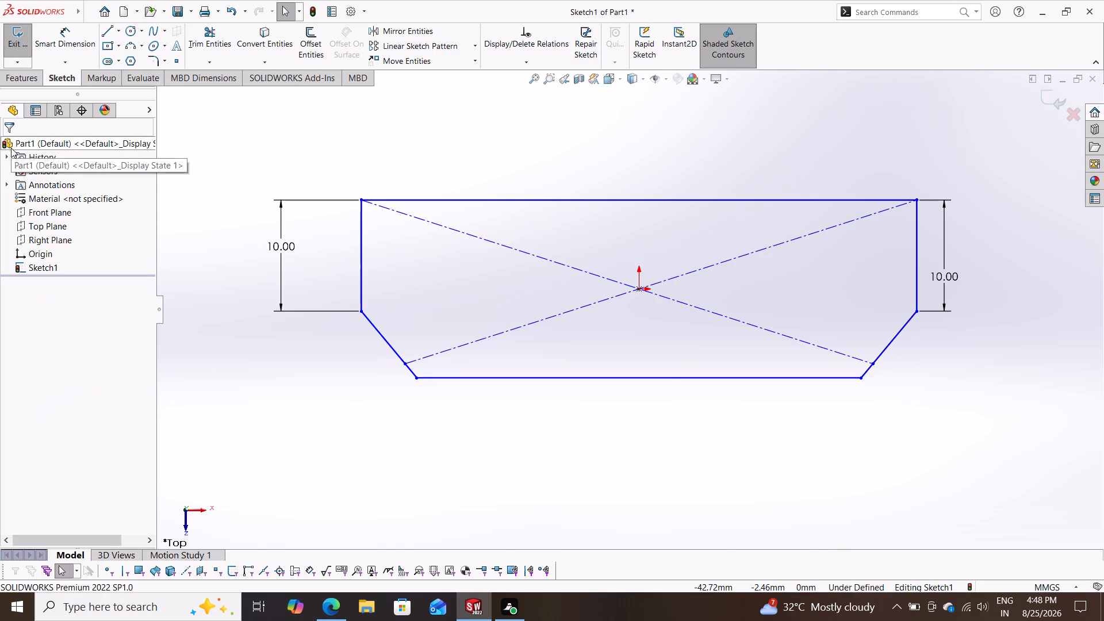
# Extrude the region enclosed by the trimmed profile as a boss with the Mid Plane end condition and 7 mm depth.
pyautogui.click(16, 75)
pyautogui.click(25, 32)
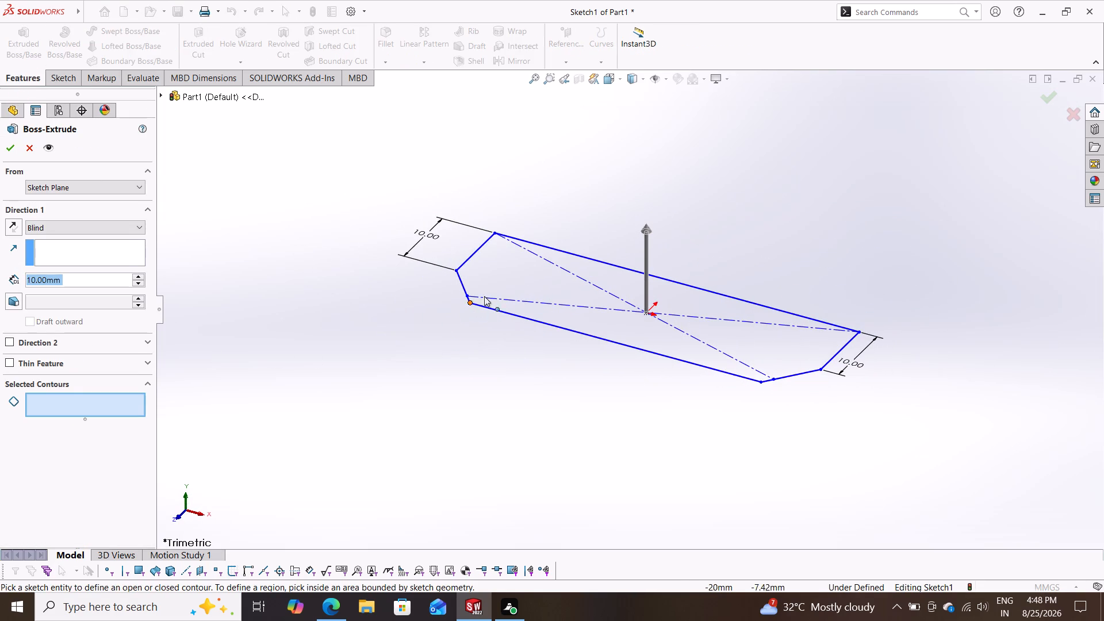
pyautogui.click(512, 256)
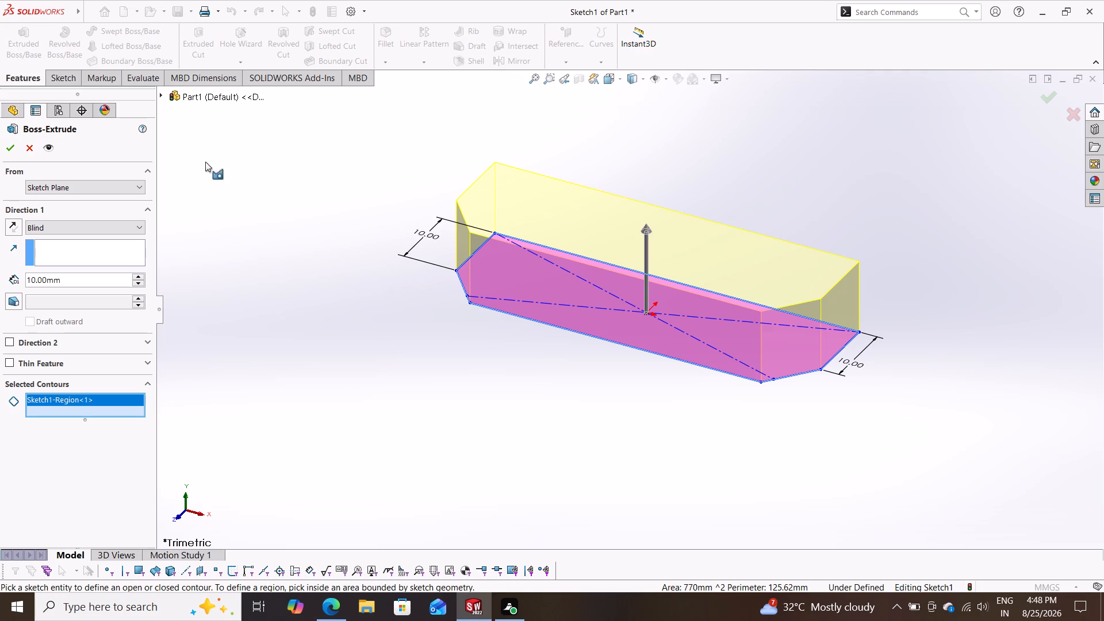
pyautogui.click(78, 189)
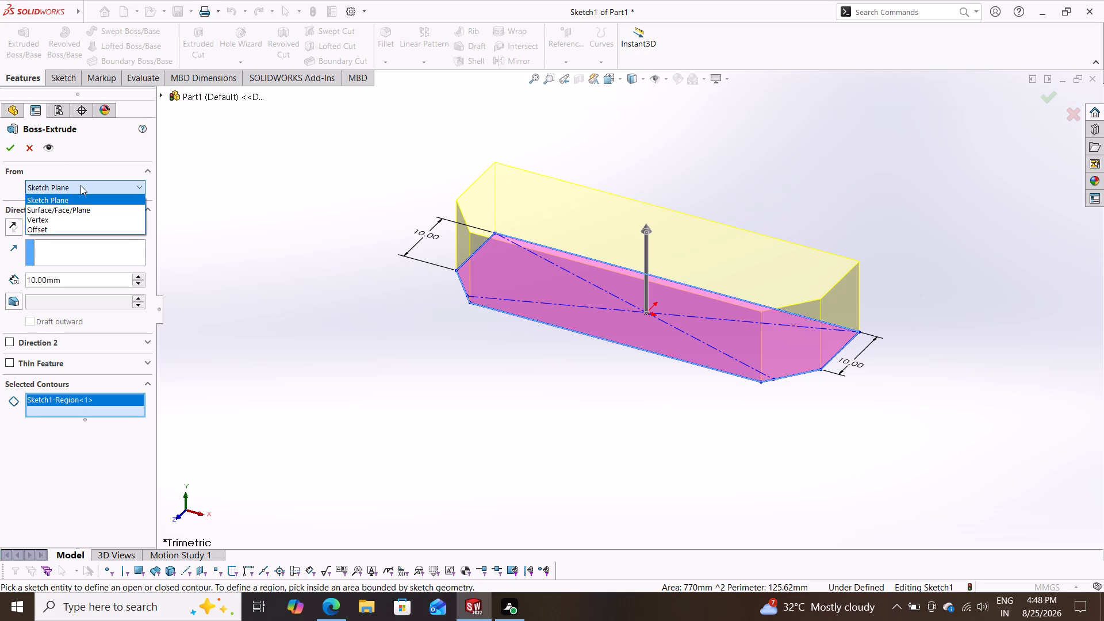
pyautogui.click(80, 185)
pyautogui.click(70, 224)
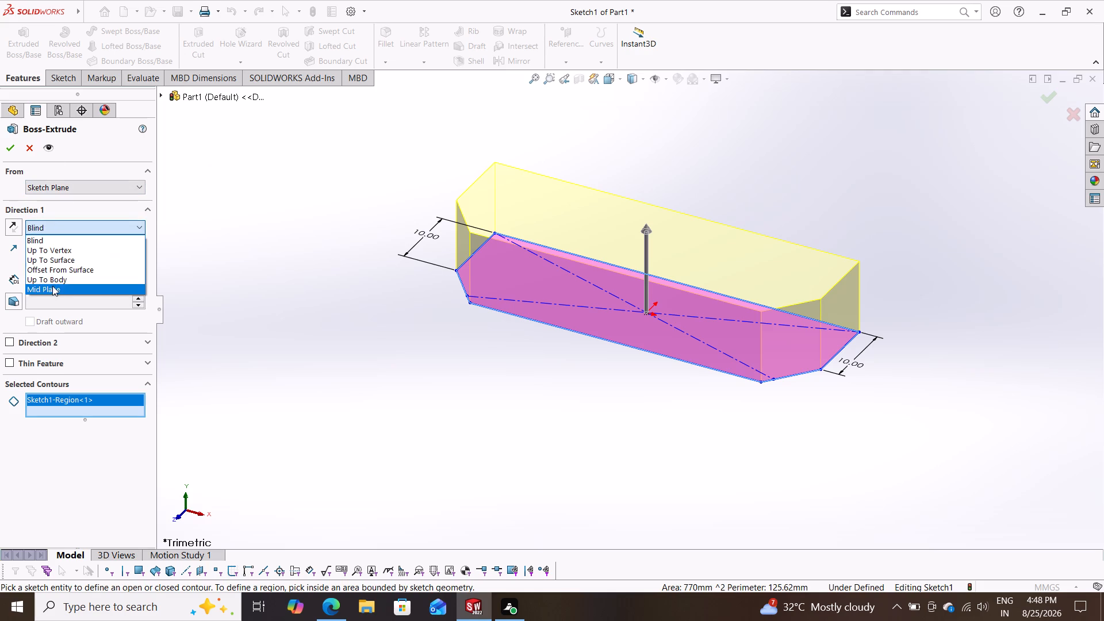
pyautogui.click(52, 286)
pyautogui.press('7')
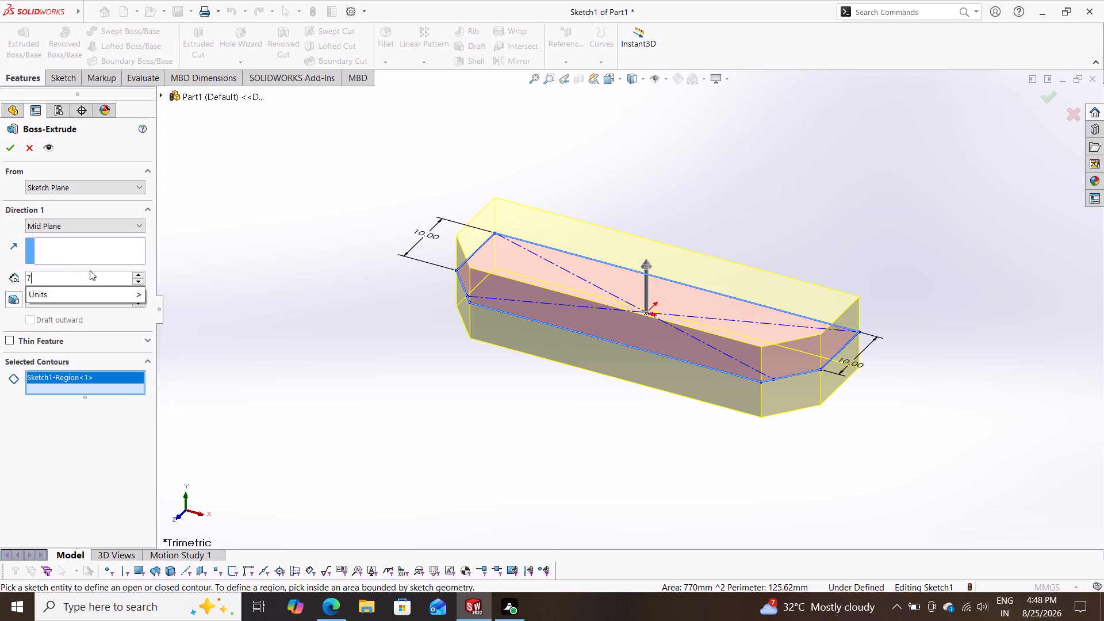
pyautogui.press('Return')
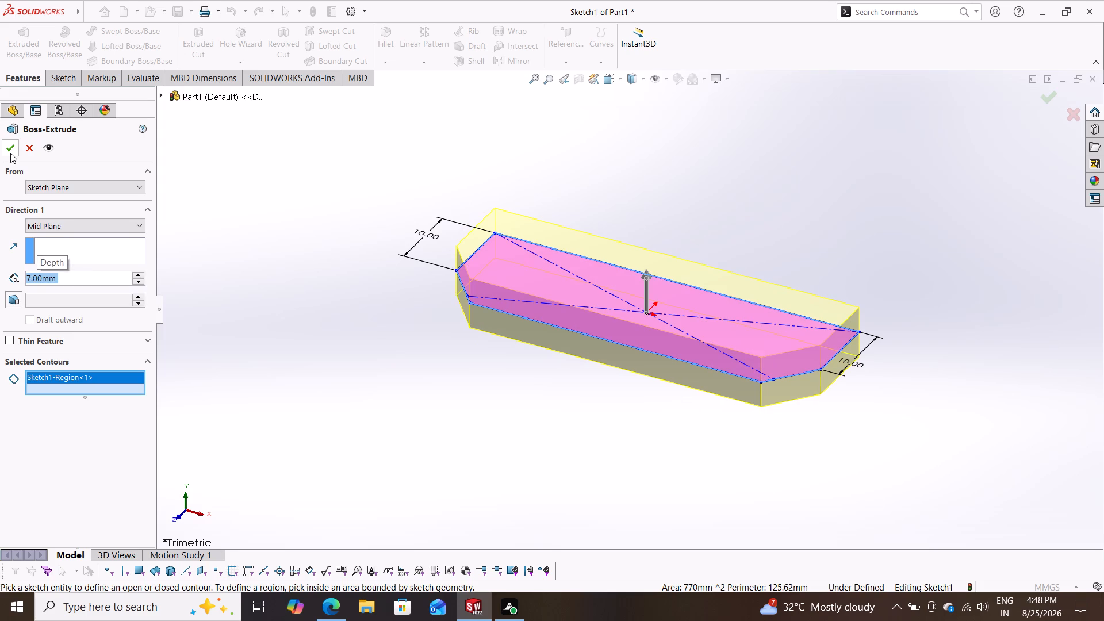
pyautogui.click(10, 153)
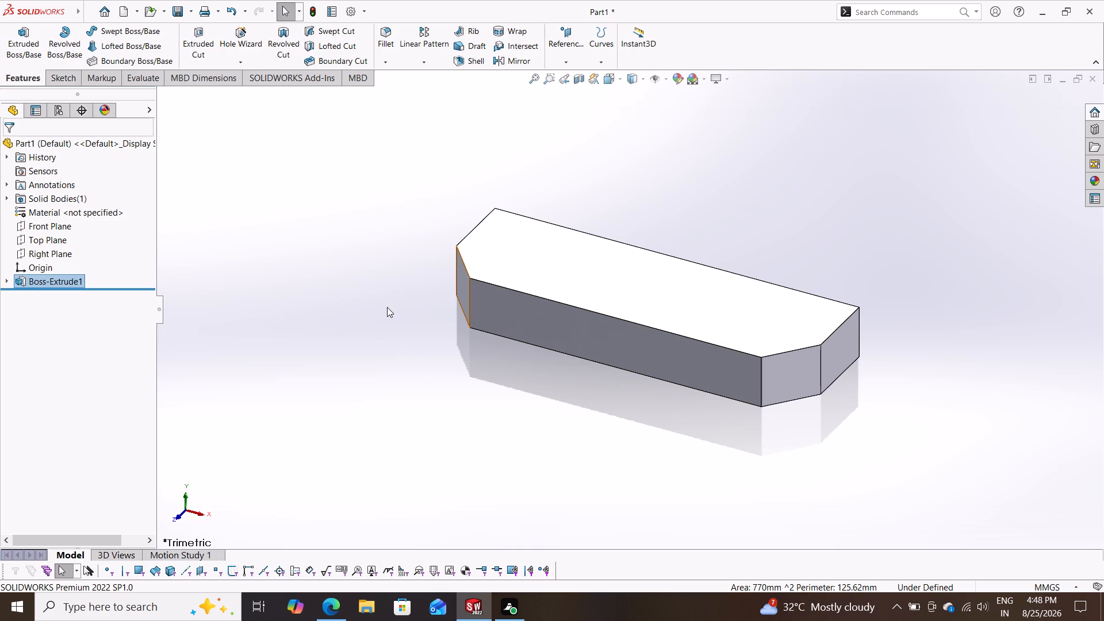
# Start a new sketch on the long front face between the two angled corner faces.
pyautogui.click(574, 335)
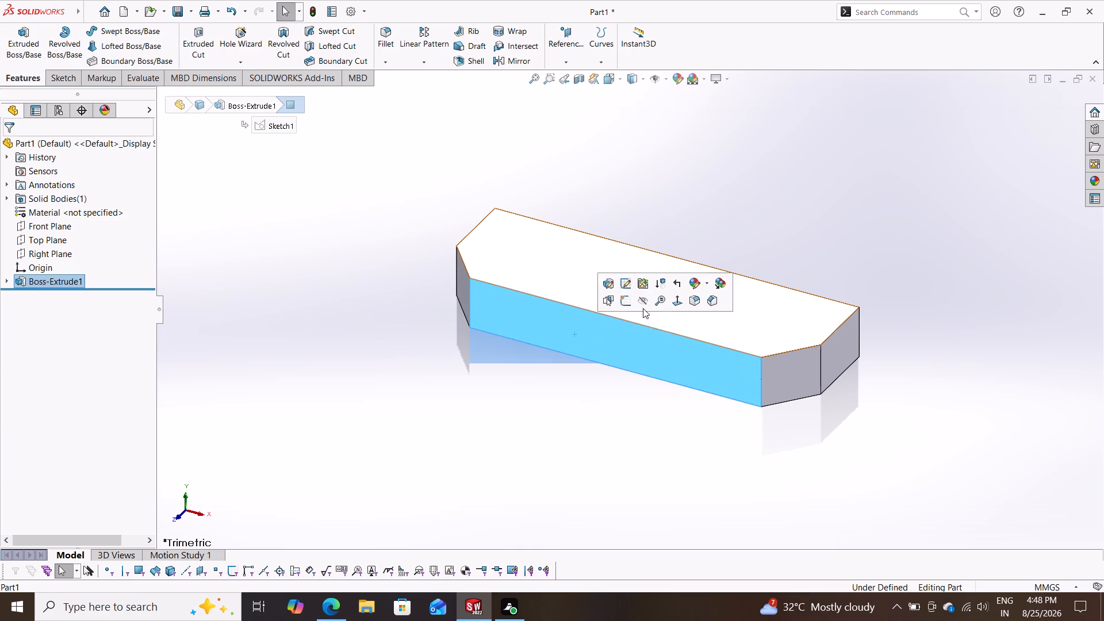
pyautogui.click(624, 306)
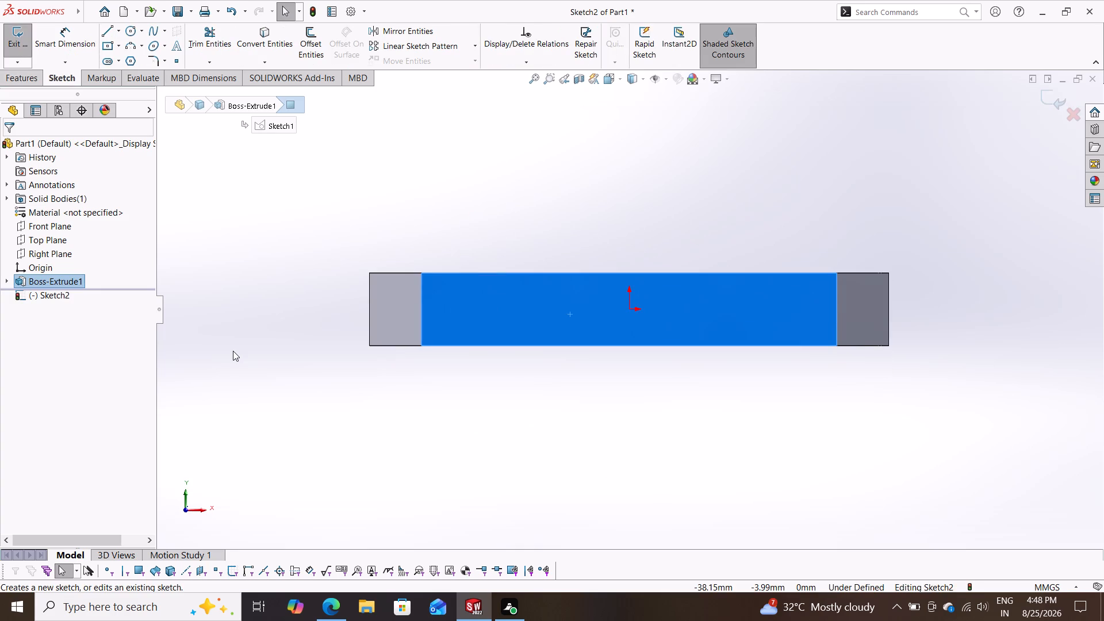
pyautogui.press('Escape')
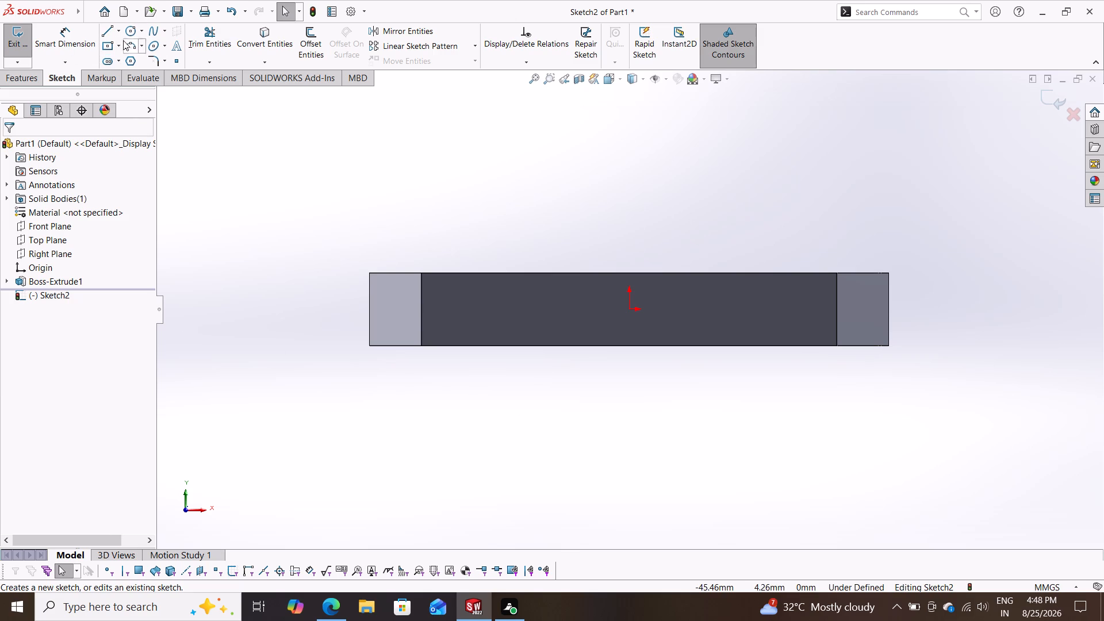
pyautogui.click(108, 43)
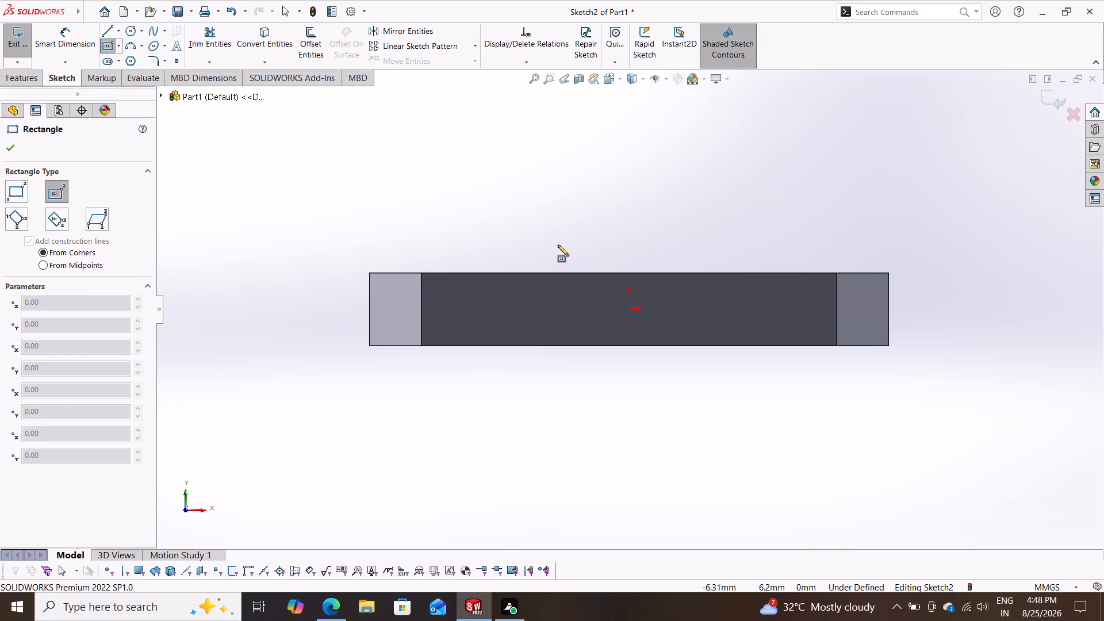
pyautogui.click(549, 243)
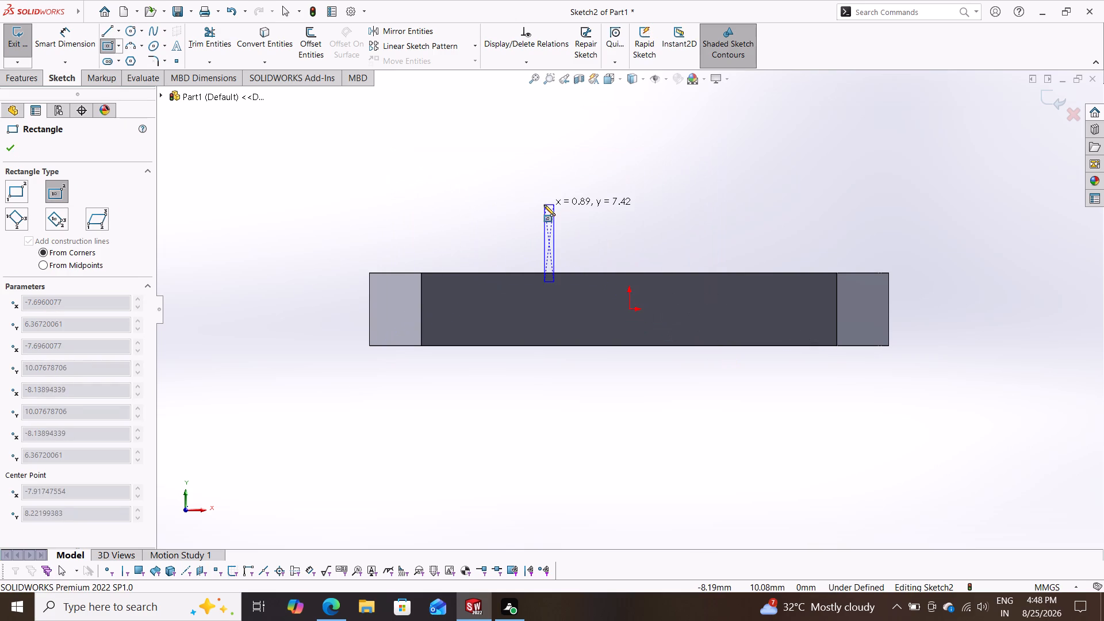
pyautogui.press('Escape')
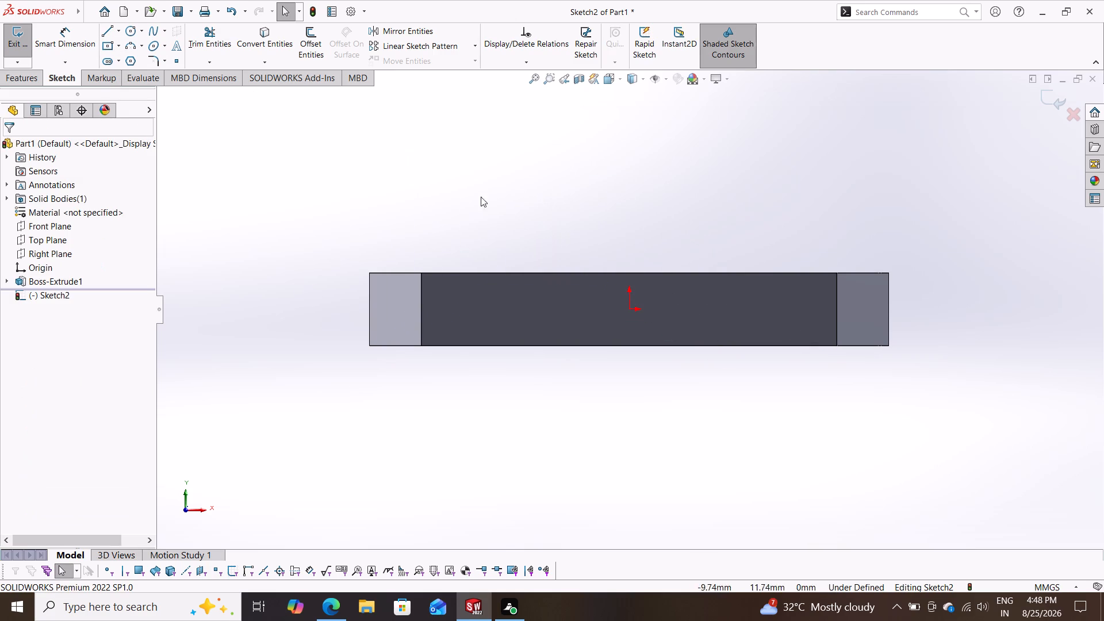
# Sketch a corner rectangle about 15.6 by 9.5 mm across the middle of the front face, overlapping its top and bottom edges.
pyautogui.click(121, 45)
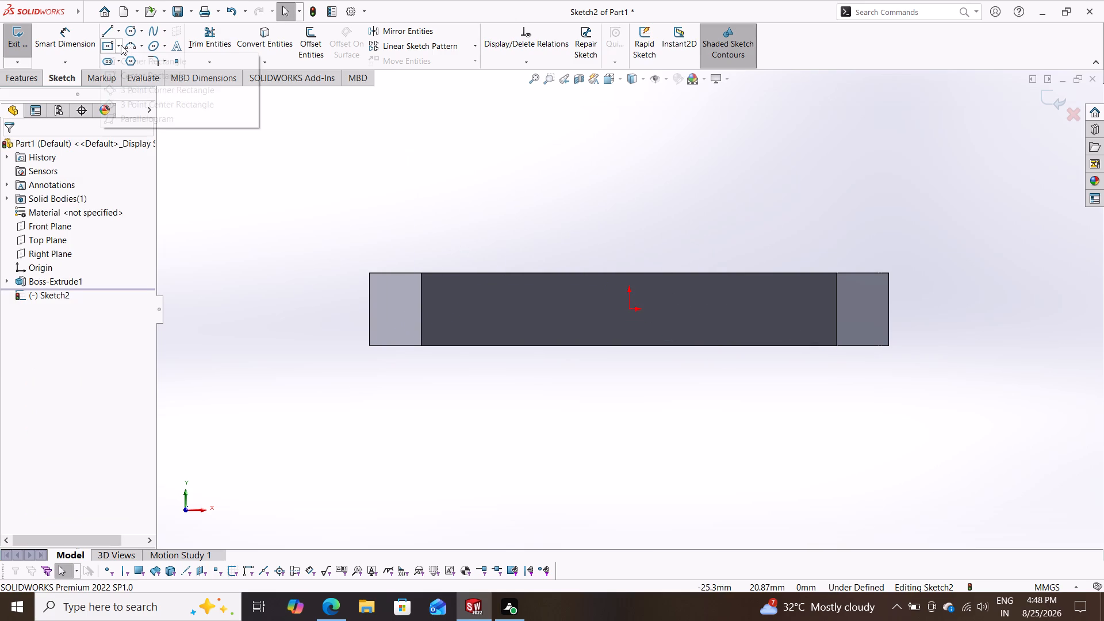
pyautogui.click(125, 60)
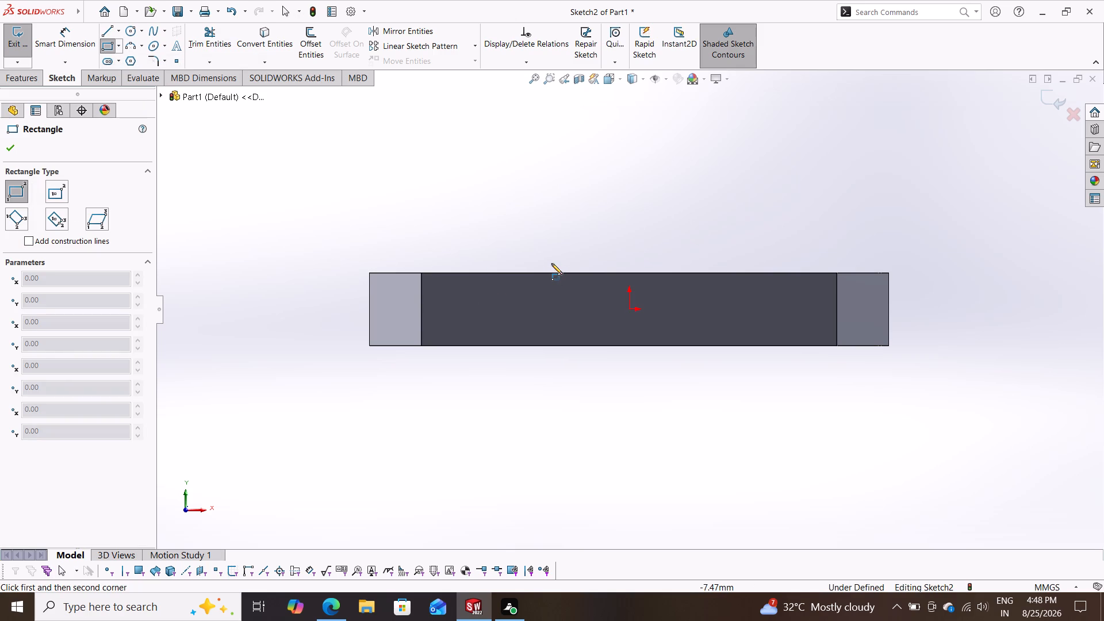
pyautogui.click(551, 263)
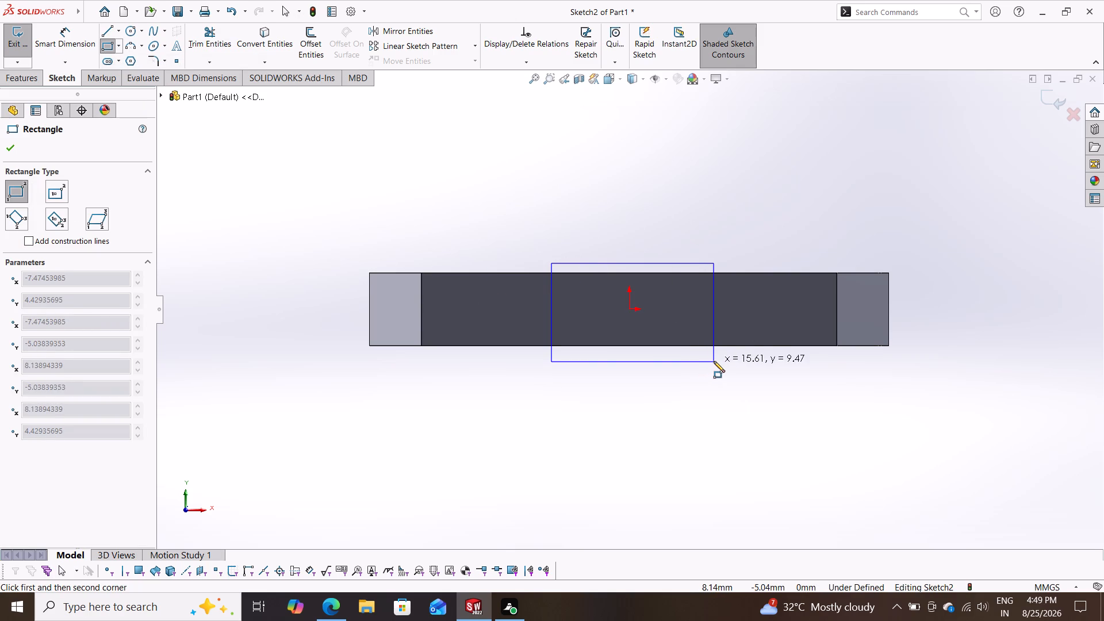
pyautogui.click(714, 361)
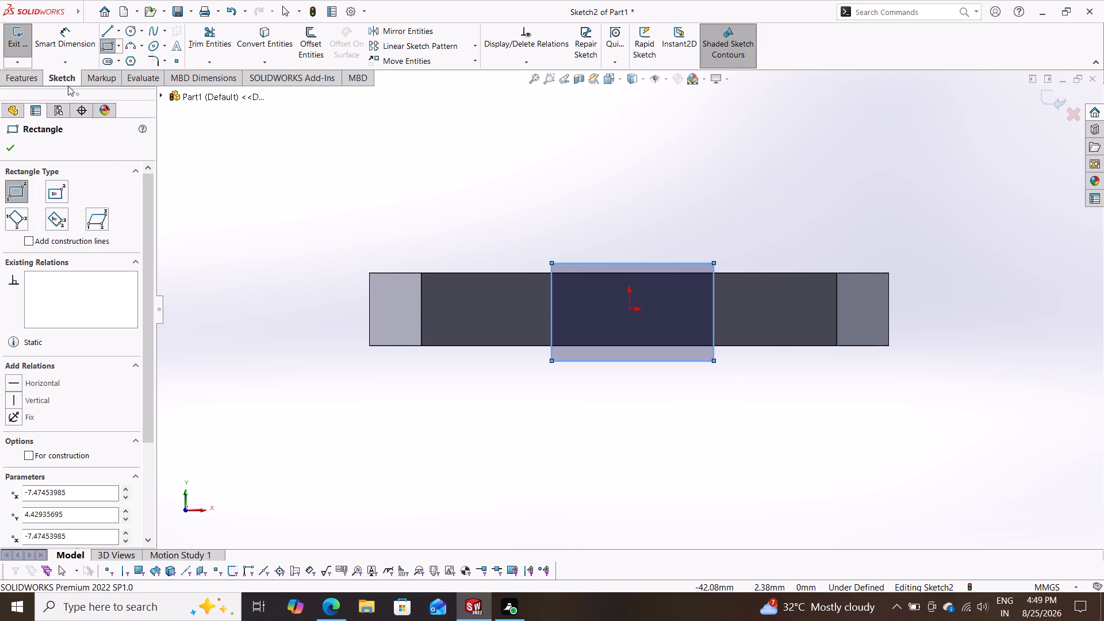
# Dimension the rectangle's bottom edge to a width of 13 mm.
pyautogui.moveTo(53, 34); pyautogui.dragTo(53, 52)
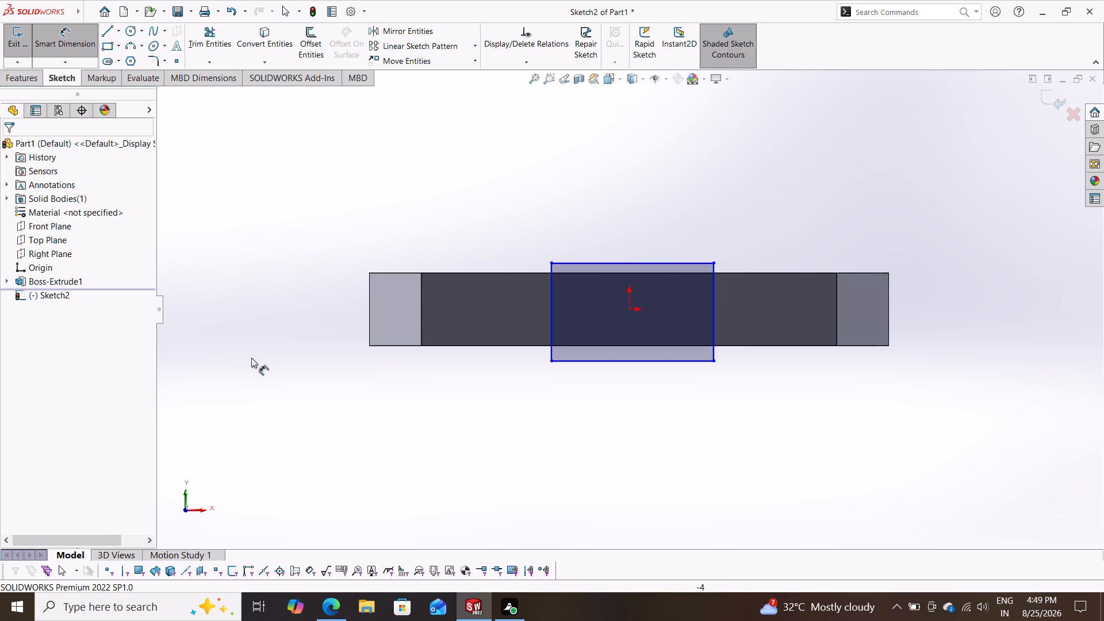
pyautogui.click(630, 362)
pyautogui.click(622, 406)
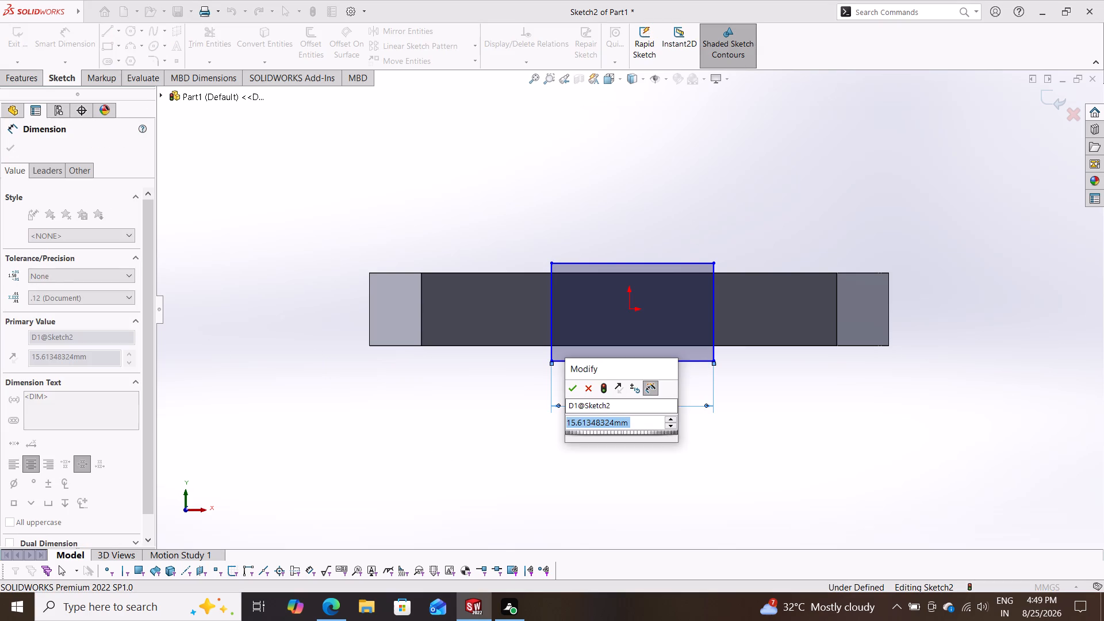
pyautogui.write('13')
pyautogui.press('Return')
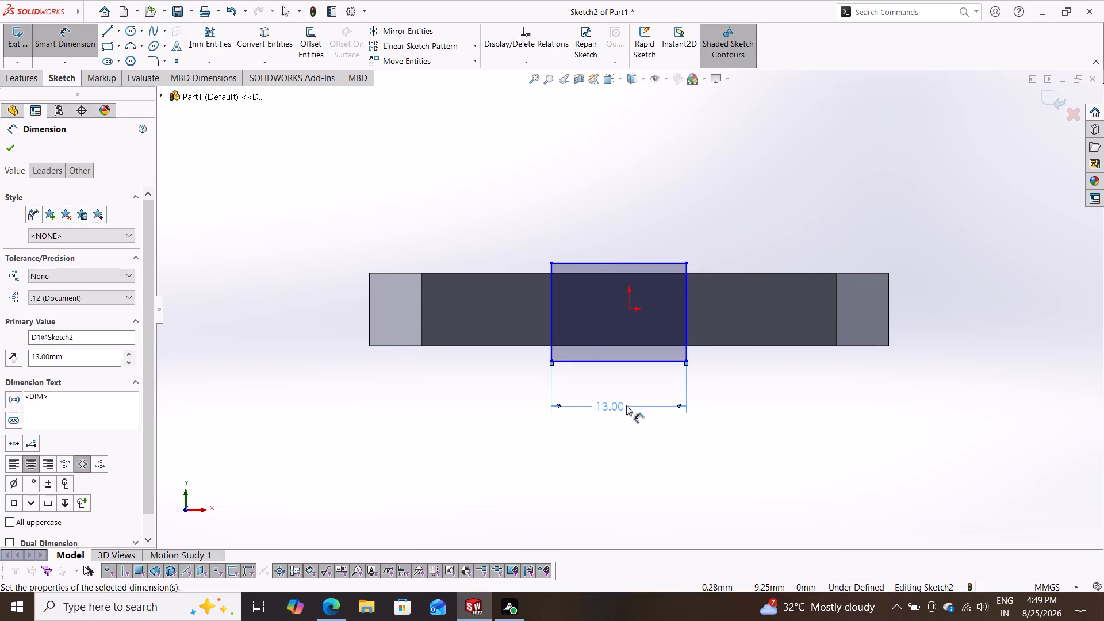
# Dimension the rectangle's left edge 13/2 (6.5 mm) from the origin to centre the rectangle horizontally.
pyautogui.click(631, 312)
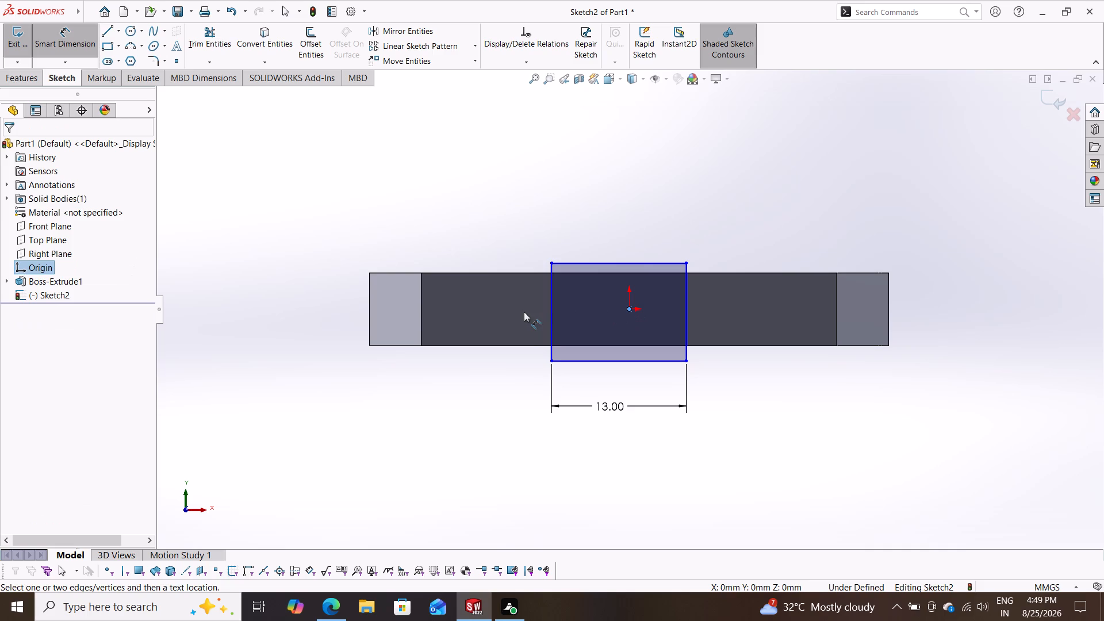
pyautogui.click(551, 308)
pyautogui.click(599, 386)
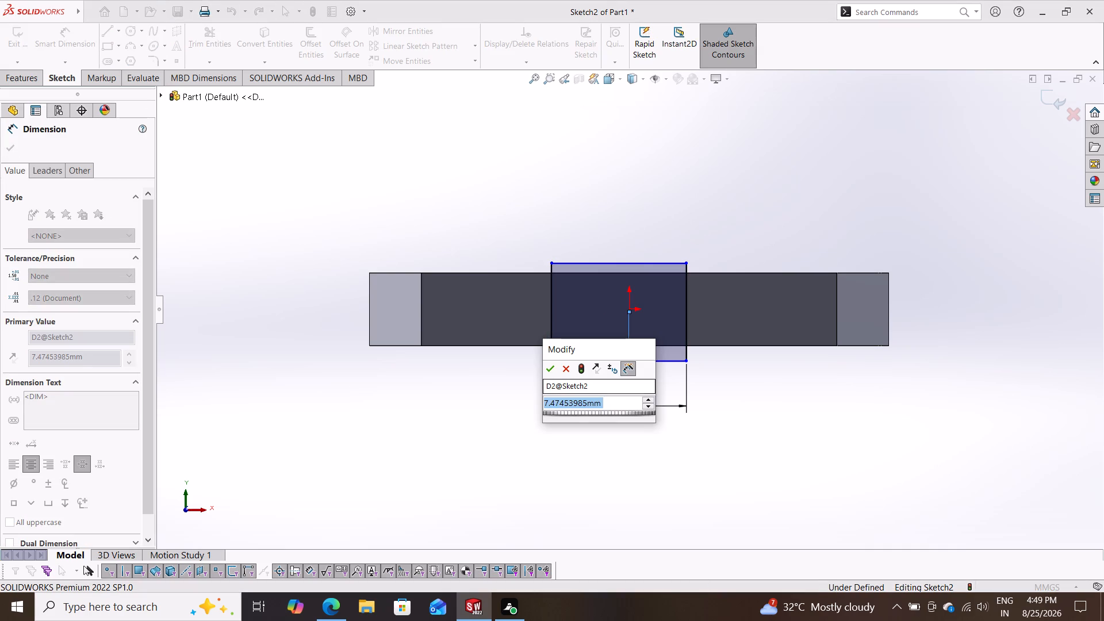
pyautogui.write('13/2')
pyautogui.press('Return')
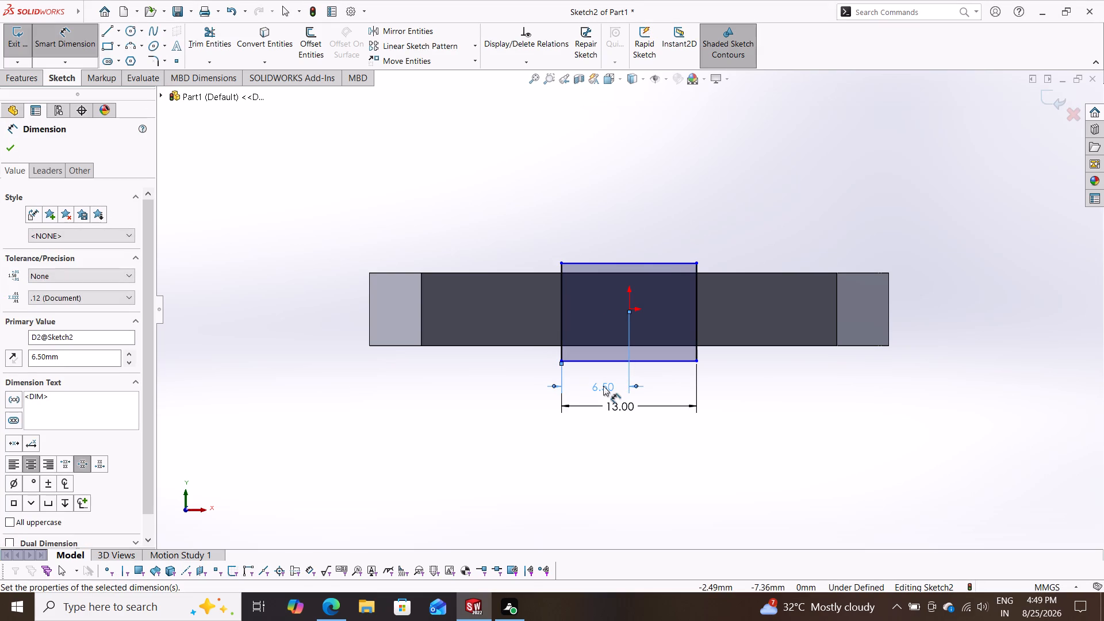
pyautogui.click(9, 149)
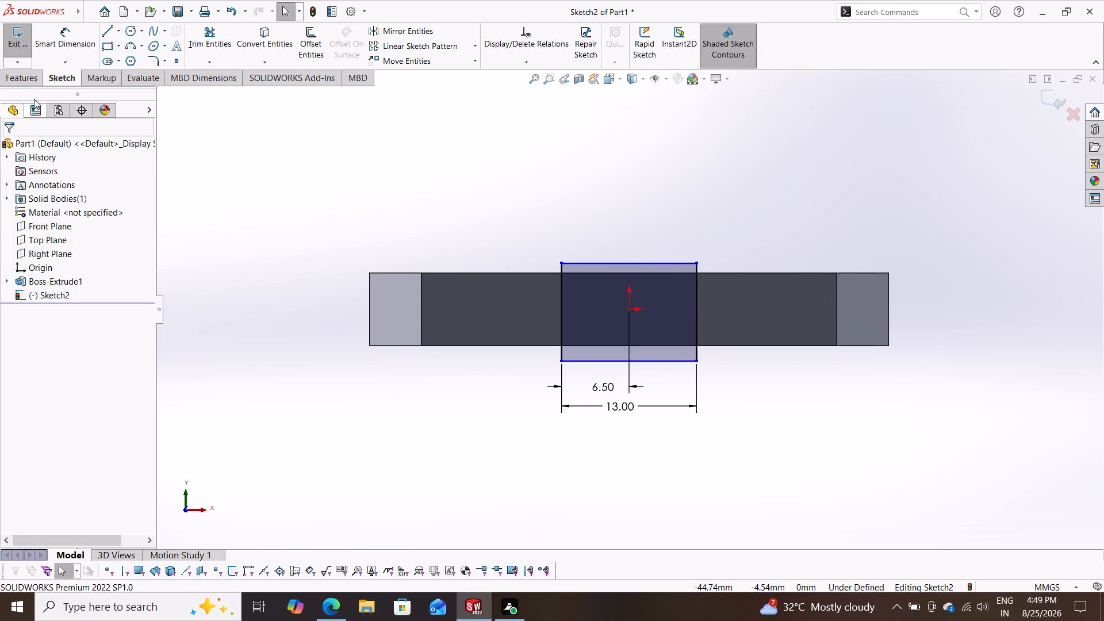
# Extrude-cut the rectangle with the Through All end condition, keeping all resulting bodies.
pyautogui.click(29, 75)
pyautogui.click(194, 40)
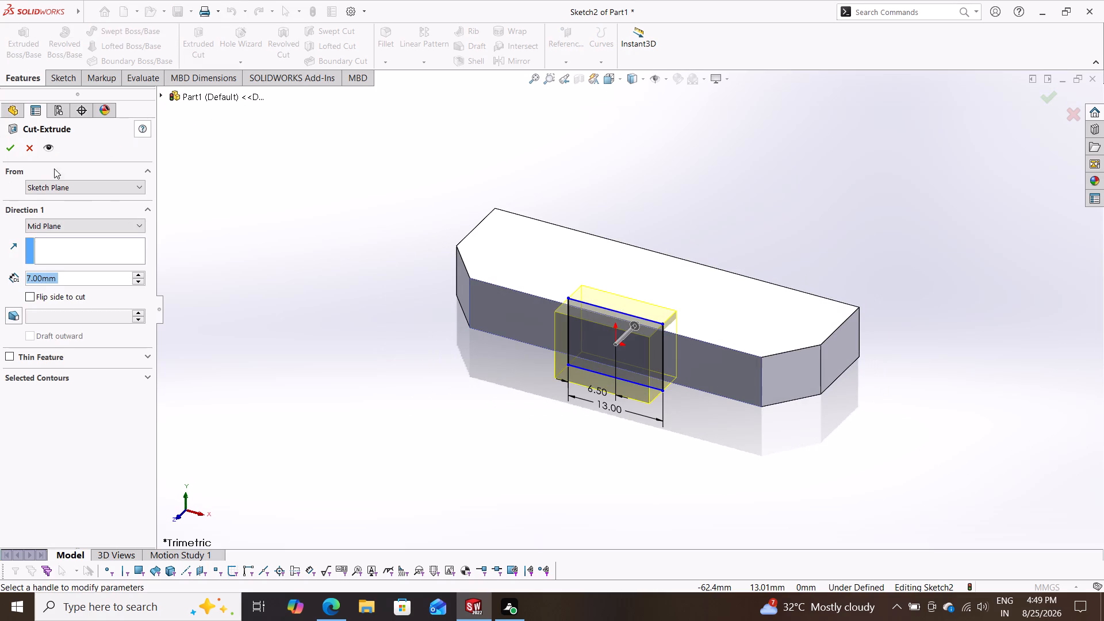
pyautogui.click(75, 229)
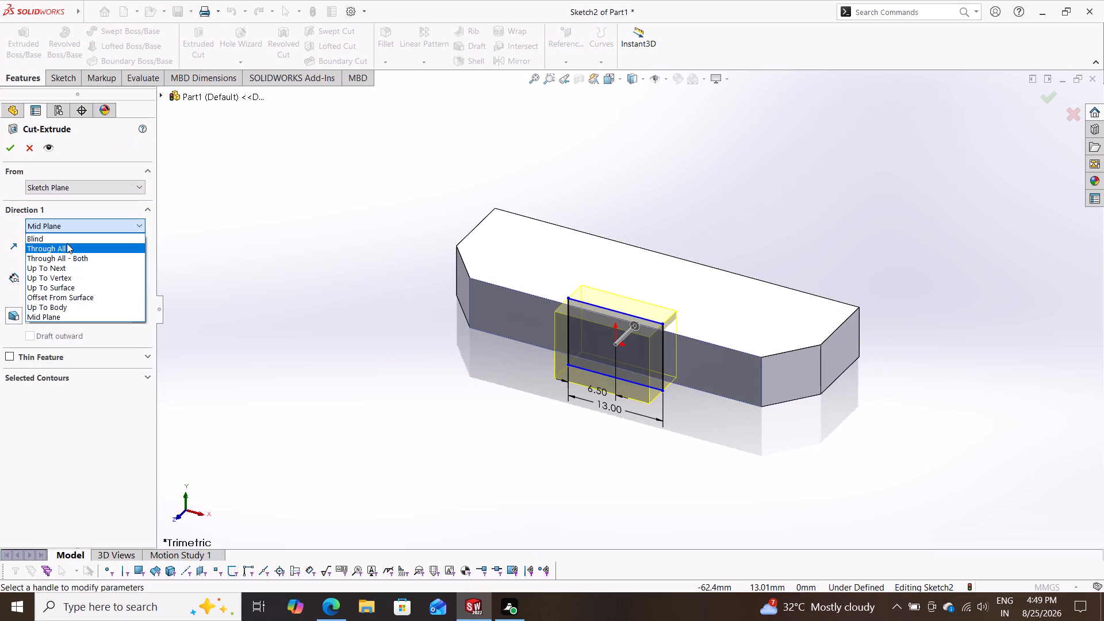
pyautogui.click(67, 243)
pyautogui.click(12, 145)
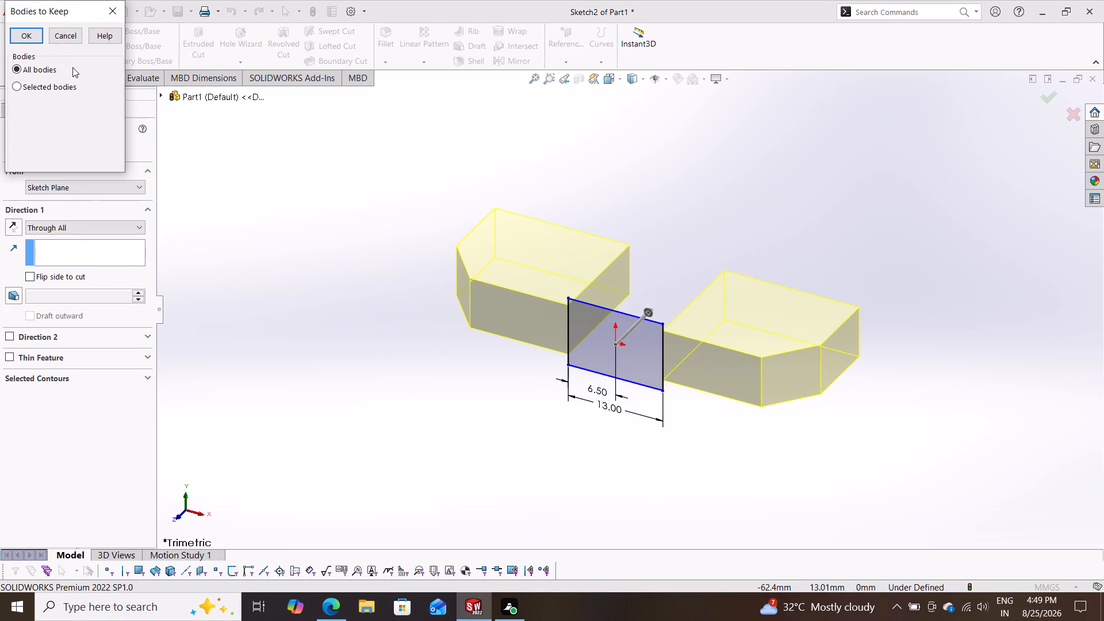
pyautogui.click(21, 33)
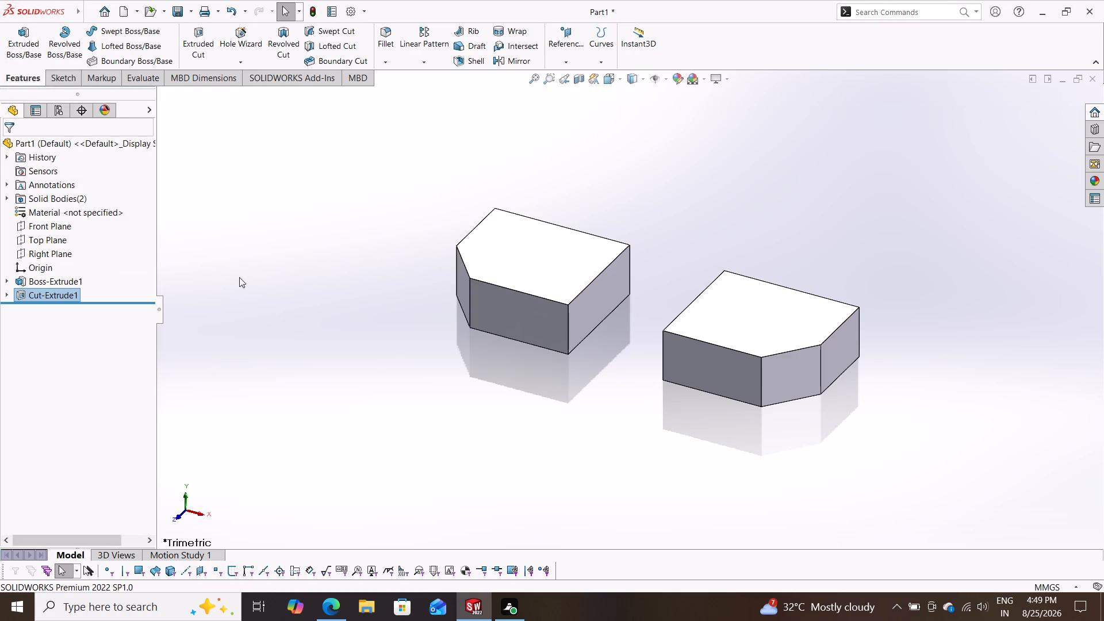
# Start a new sketch on the front face of the left body.
pyautogui.moveTo(520, 437); pyautogui.dragTo(567, 369, button='middle')
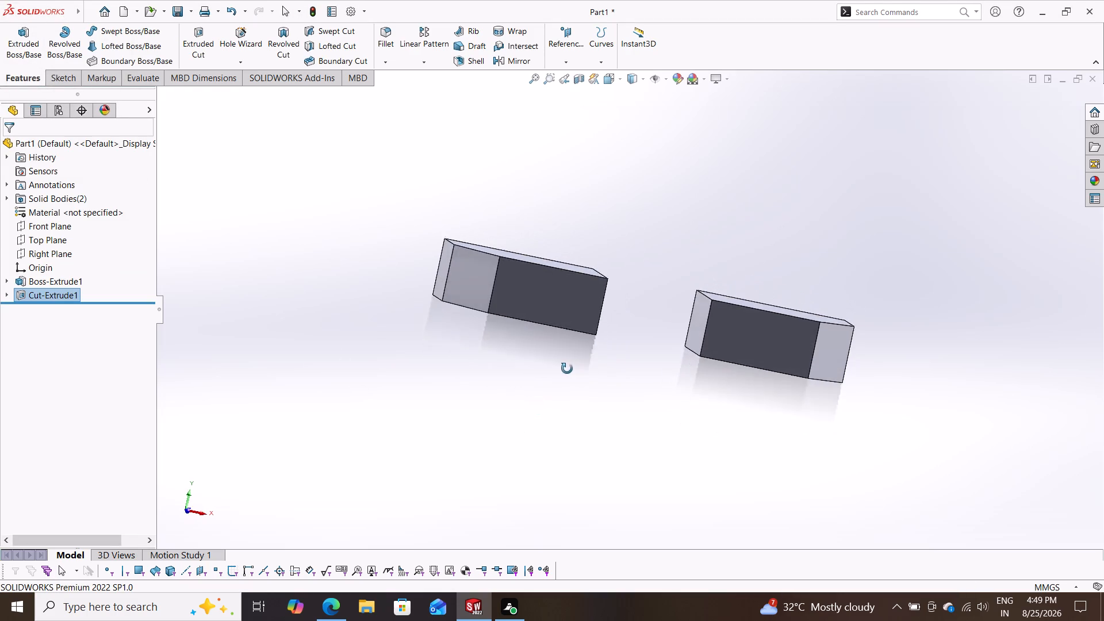
pyautogui.moveTo(567, 369); pyautogui.dragTo(538, 396, button='middle')
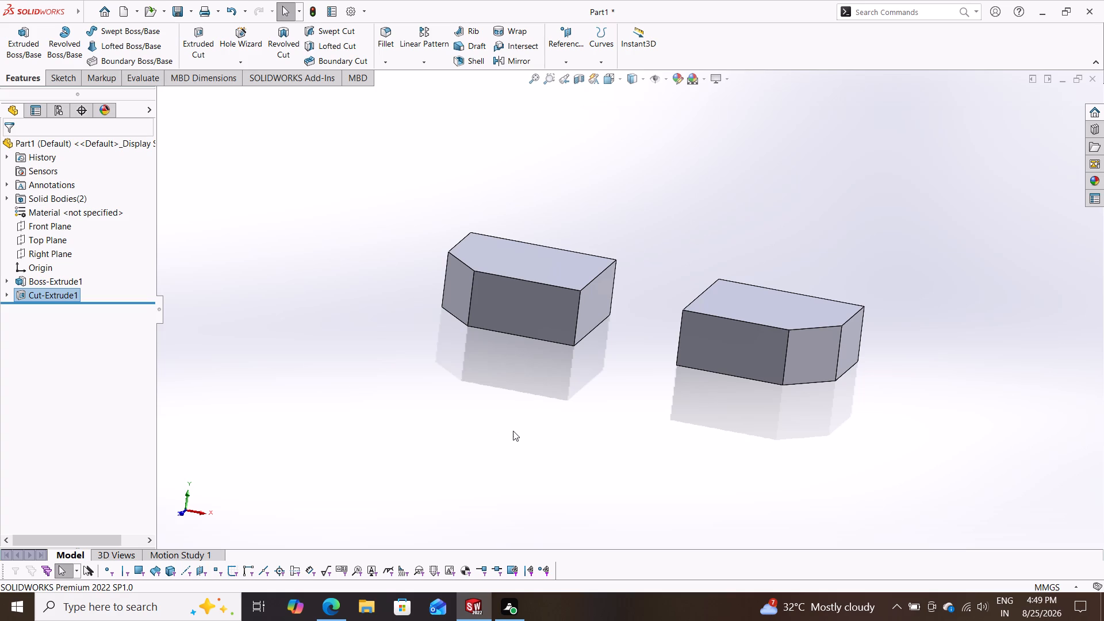
pyautogui.click(536, 308)
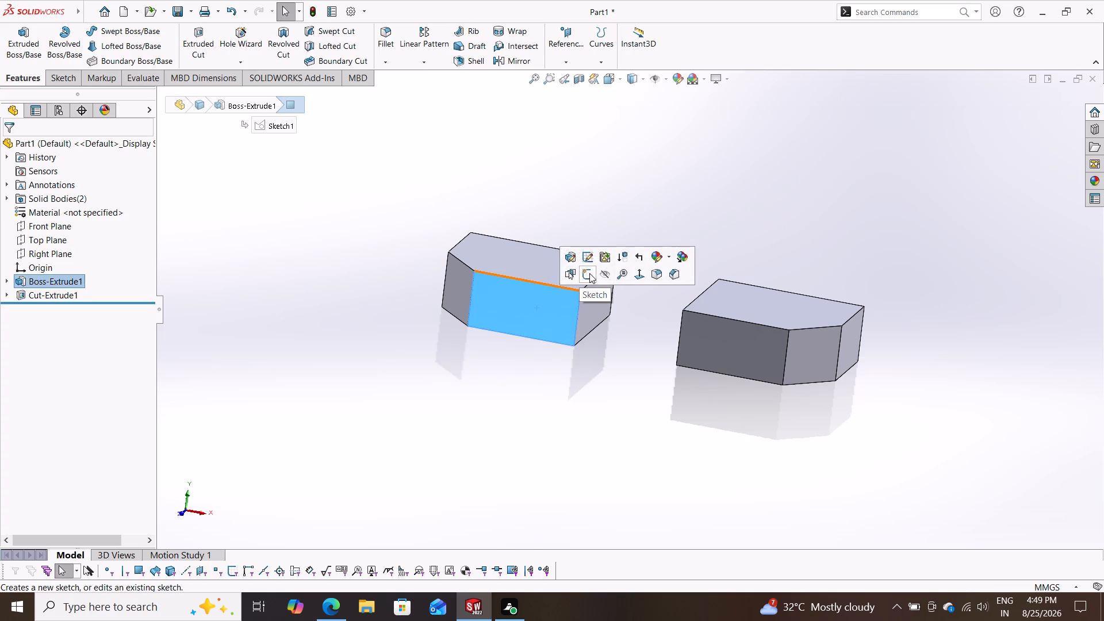
pyautogui.click(591, 270)
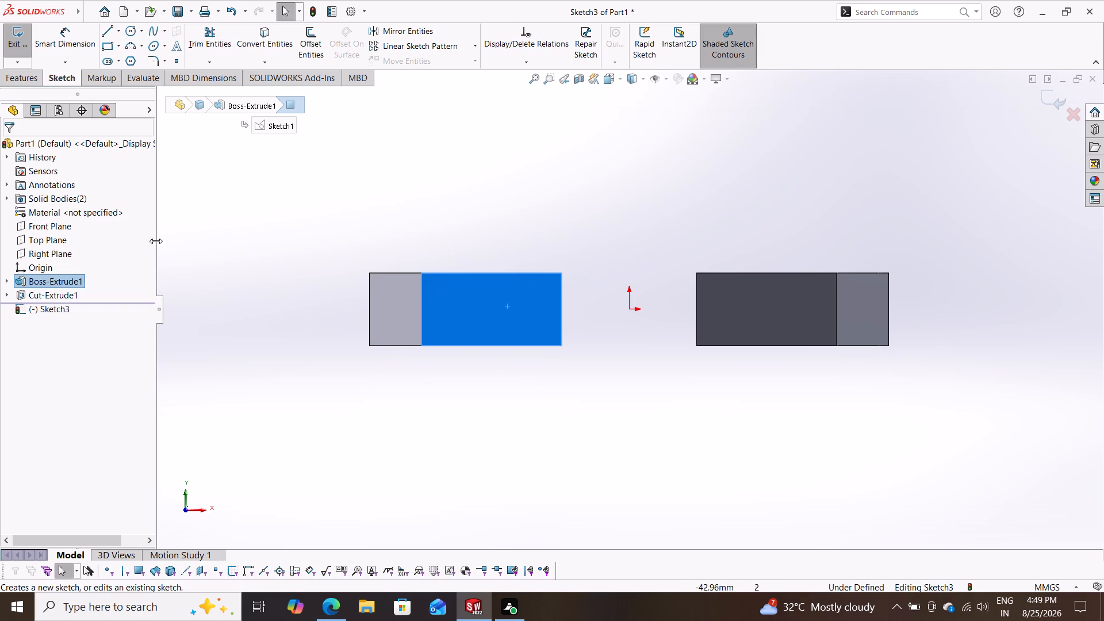
# Sketch three lines from the left body's lower inner corner: up about 21 mm, left about 8 mm, and straight down to the bottom edge.
pyautogui.click(101, 30)
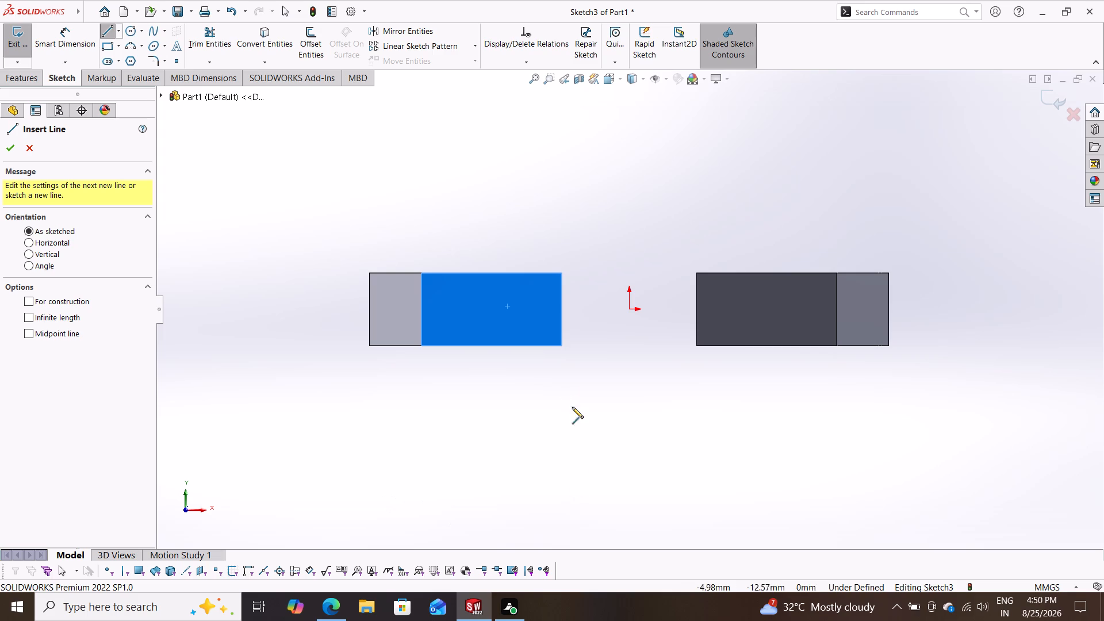
pyautogui.click(561, 347)
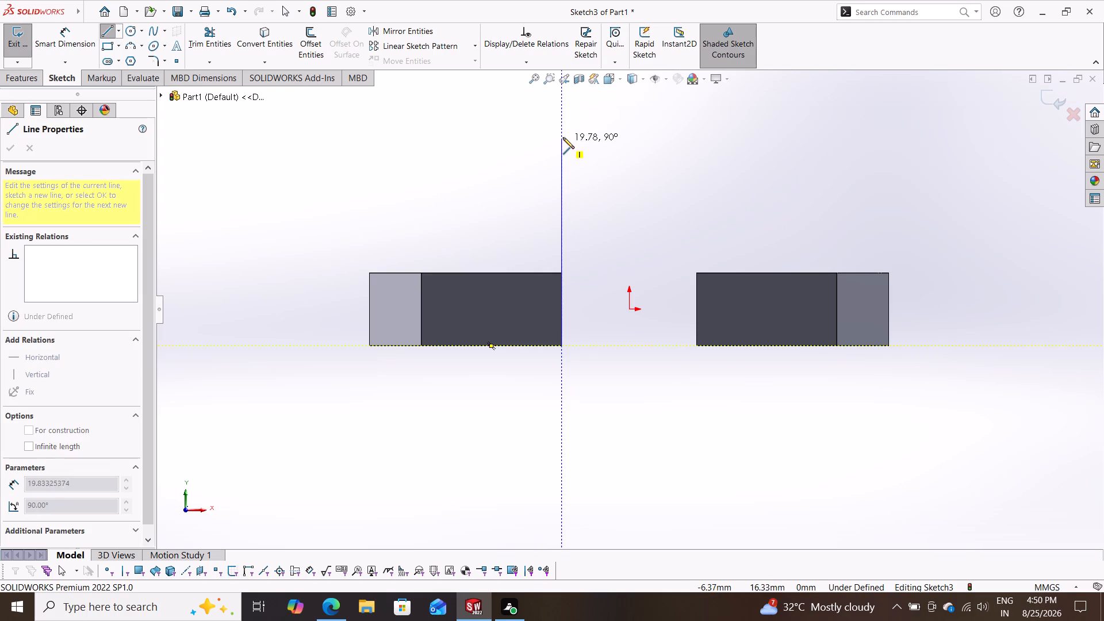
pyautogui.click(563, 127)
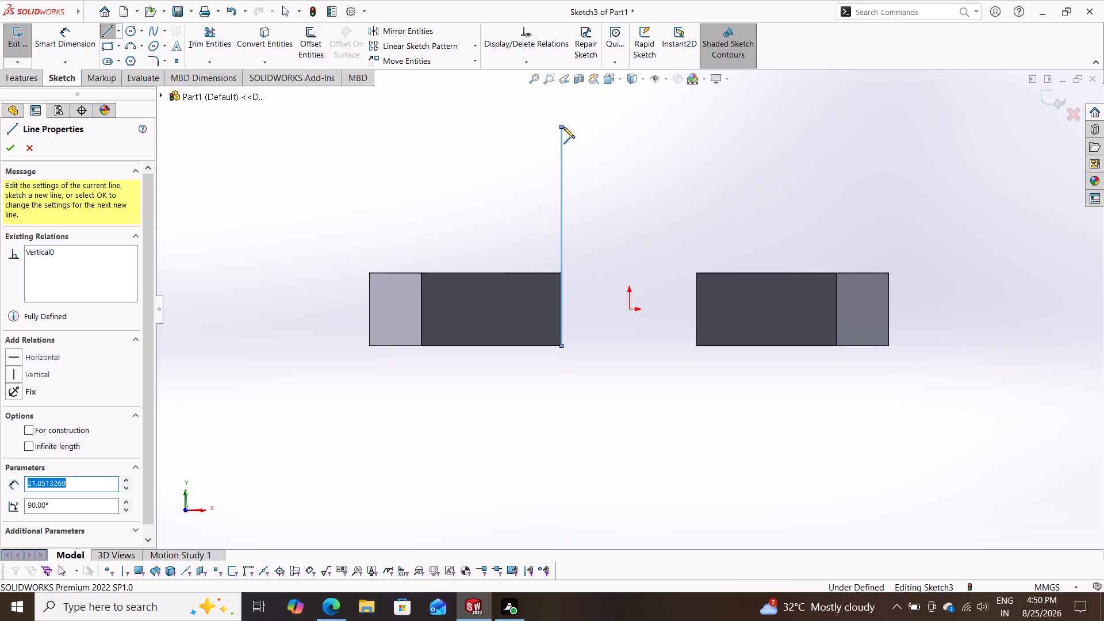
pyautogui.doubleClick(394, 154)
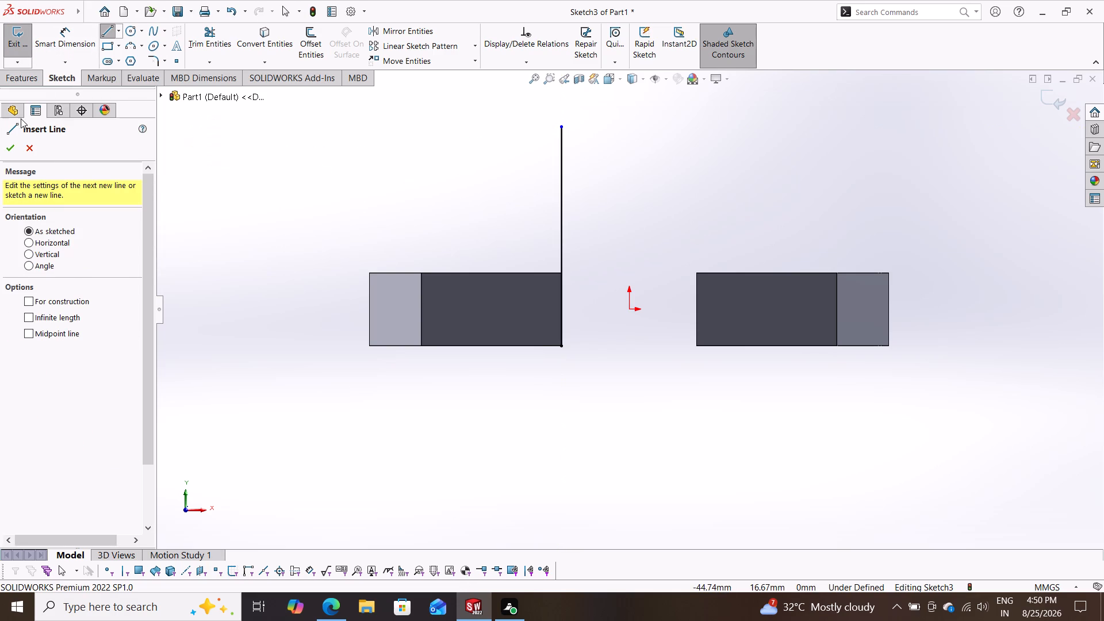
pyautogui.click(561, 125)
pyautogui.click(477, 124)
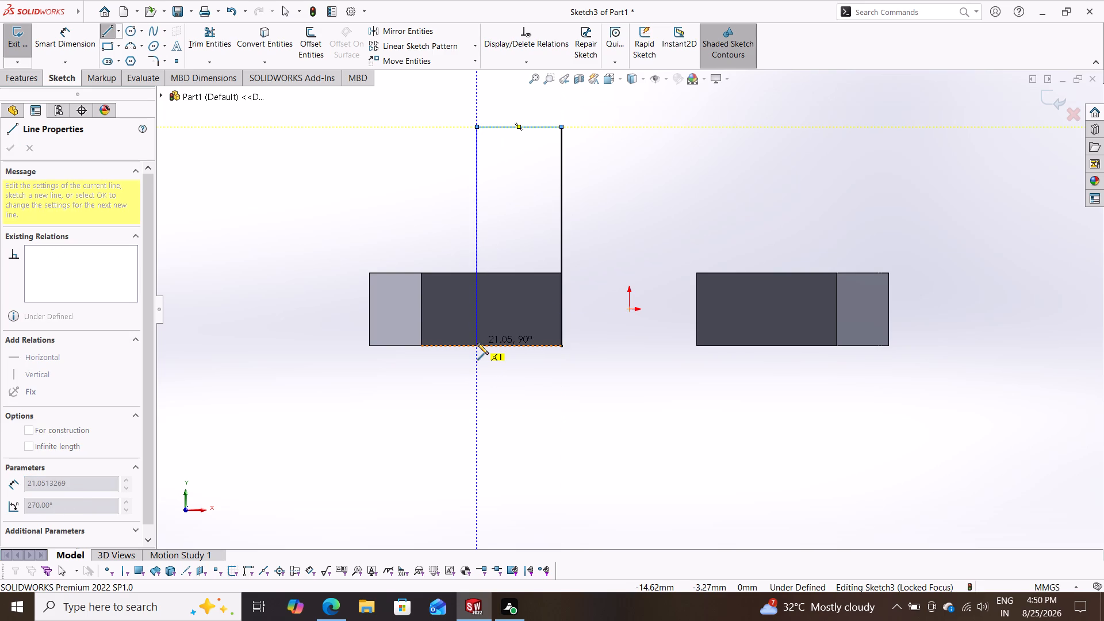
pyautogui.click(477, 343)
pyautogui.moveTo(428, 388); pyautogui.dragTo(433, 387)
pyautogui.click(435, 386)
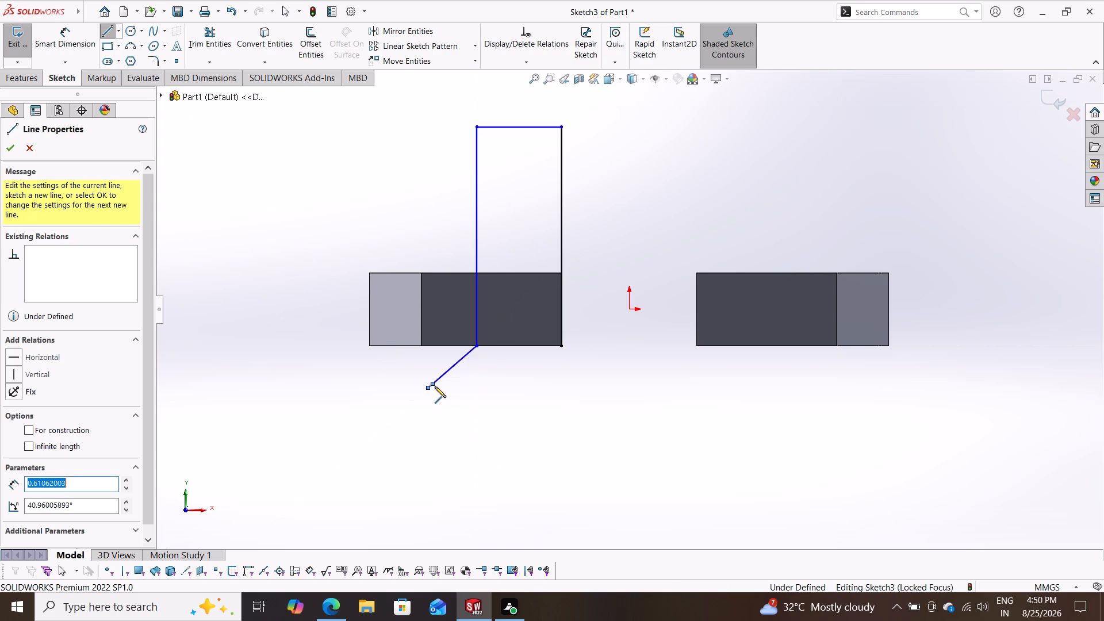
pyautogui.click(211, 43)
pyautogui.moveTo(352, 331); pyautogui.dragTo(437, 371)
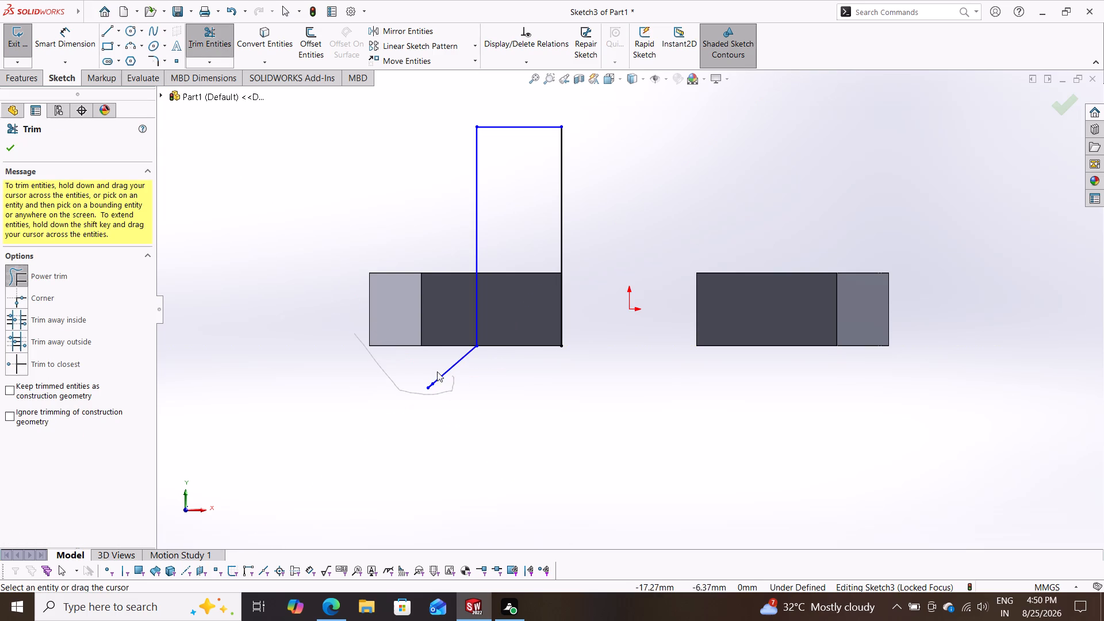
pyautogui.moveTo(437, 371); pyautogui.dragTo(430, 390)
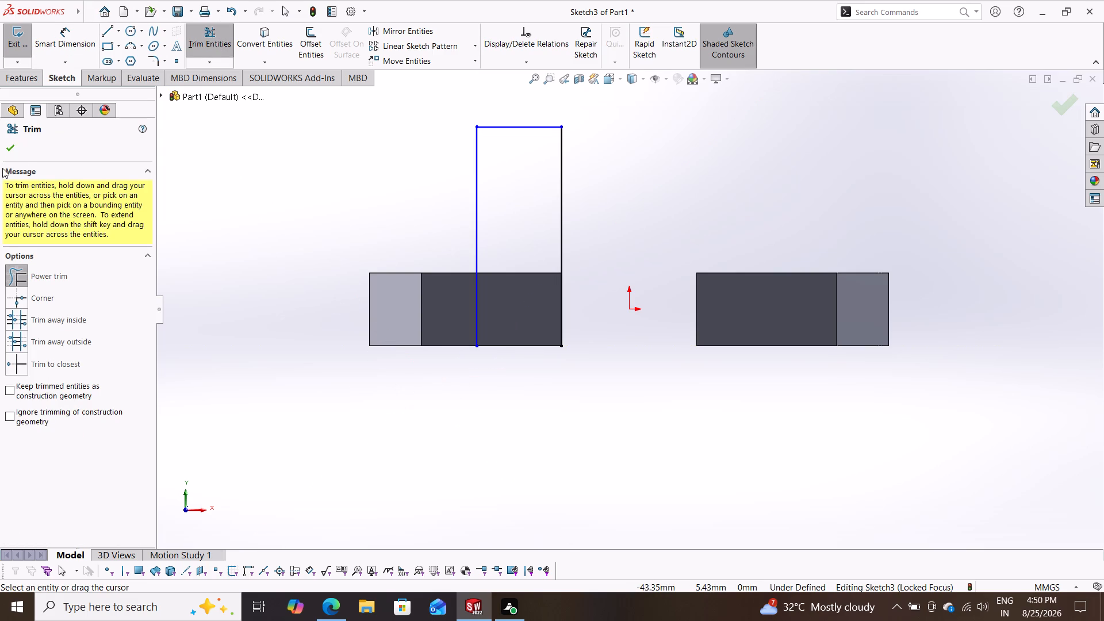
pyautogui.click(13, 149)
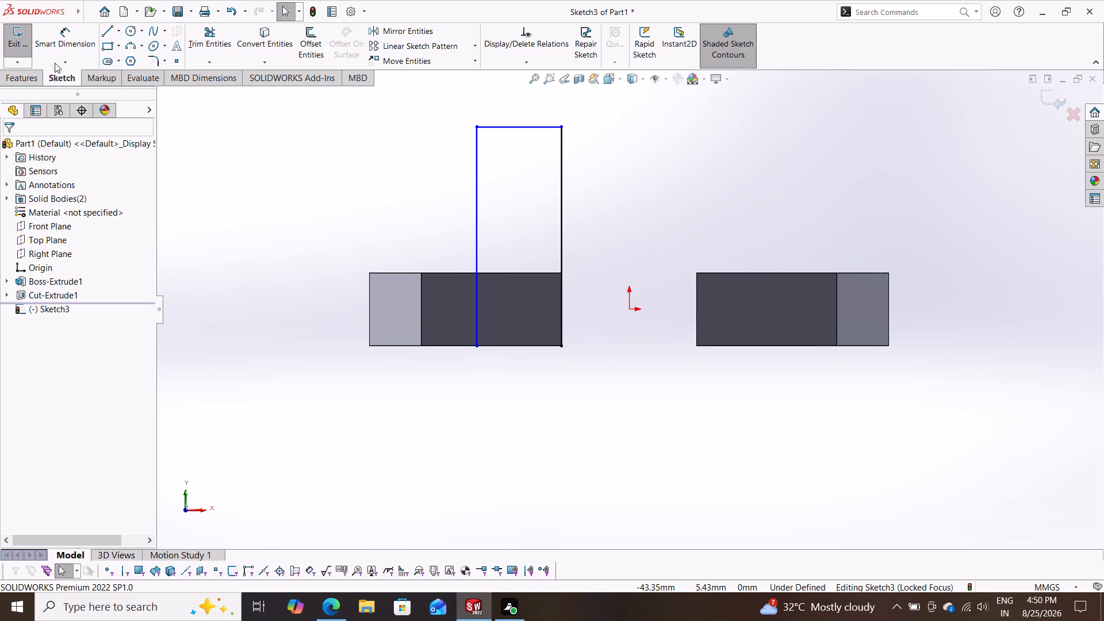
# Dimension the profile's top horizontal line to 10 mm.
pyautogui.click(68, 40)
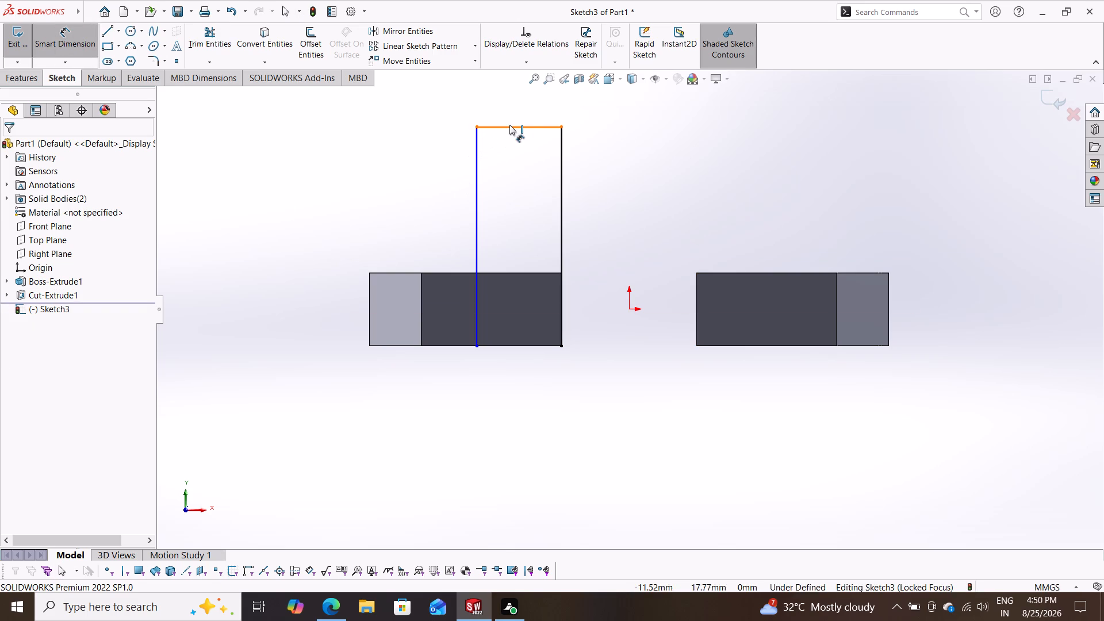
pyautogui.click(509, 125)
pyautogui.click(509, 99)
pyautogui.write('10')
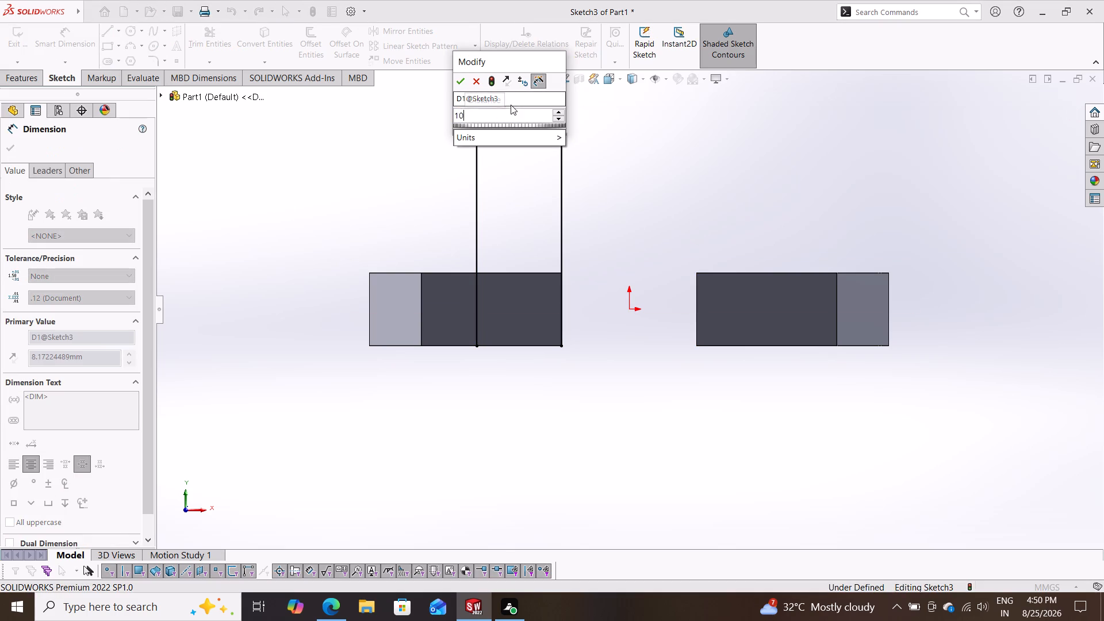
pyautogui.press('Return')
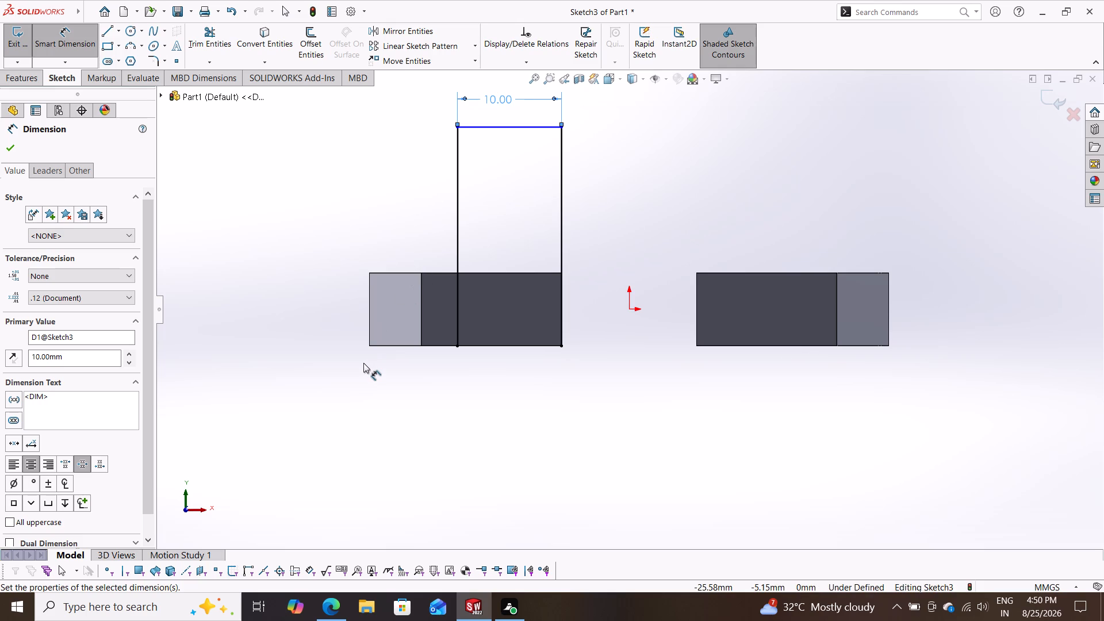
# Dimension the profile's height from the left body's lower inner corner to the top corner as 32 mm.
pyautogui.click(561, 346)
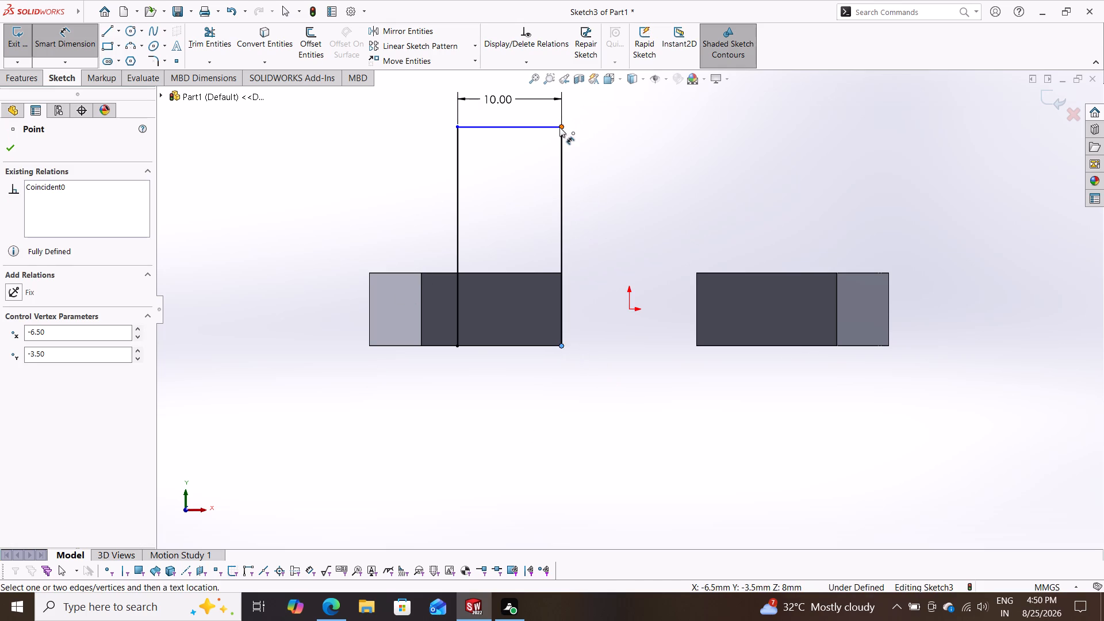
pyautogui.click(559, 127)
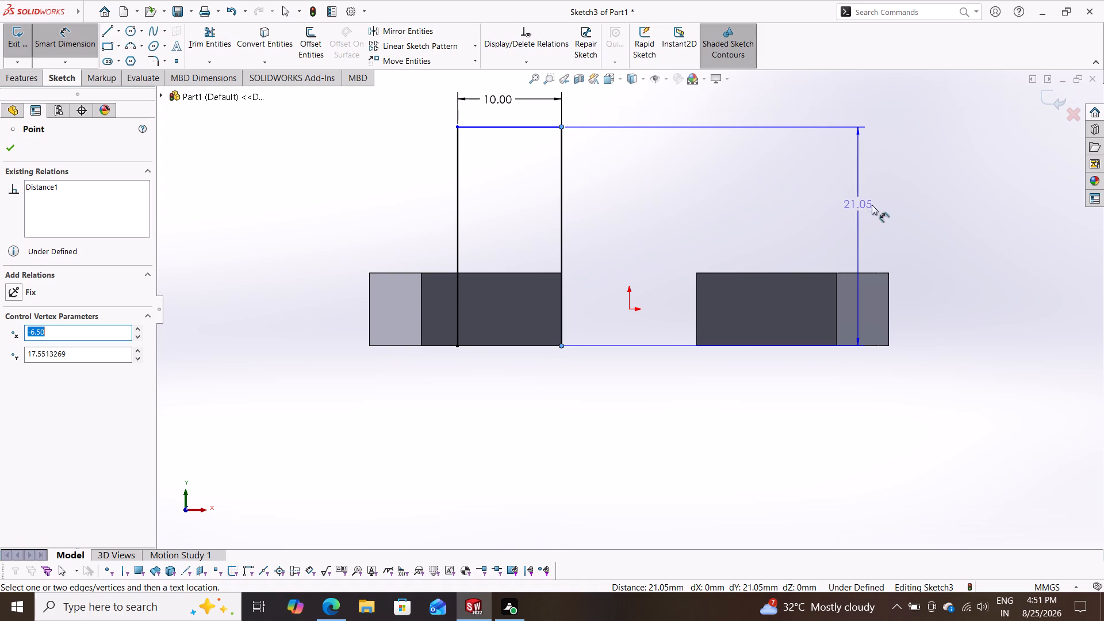
pyautogui.click(939, 216)
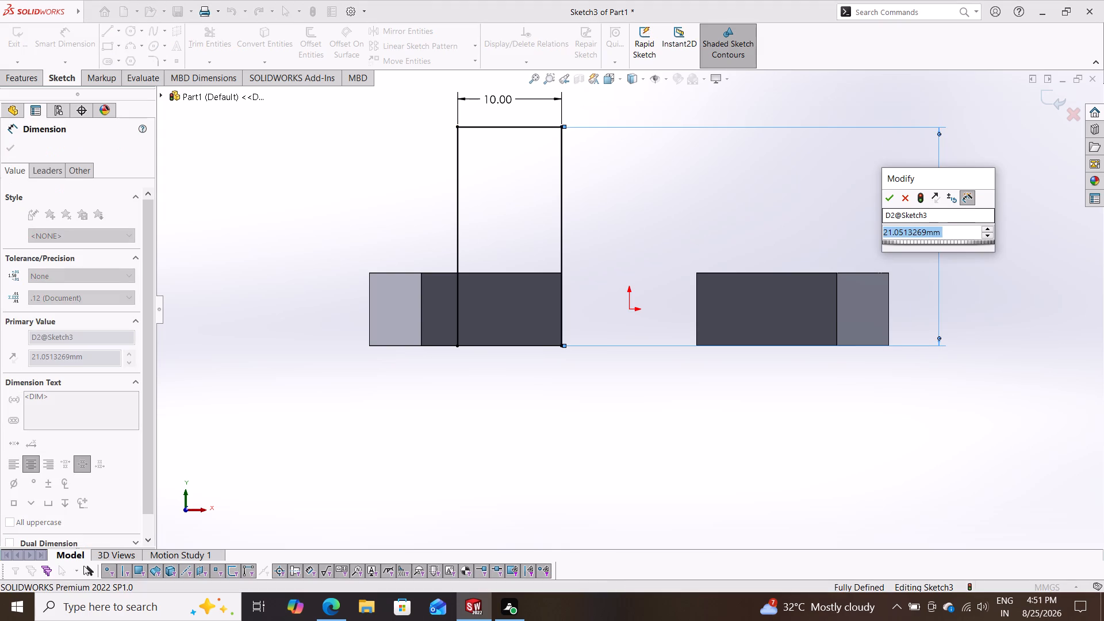
pyautogui.write('32')
pyautogui.press('Return')
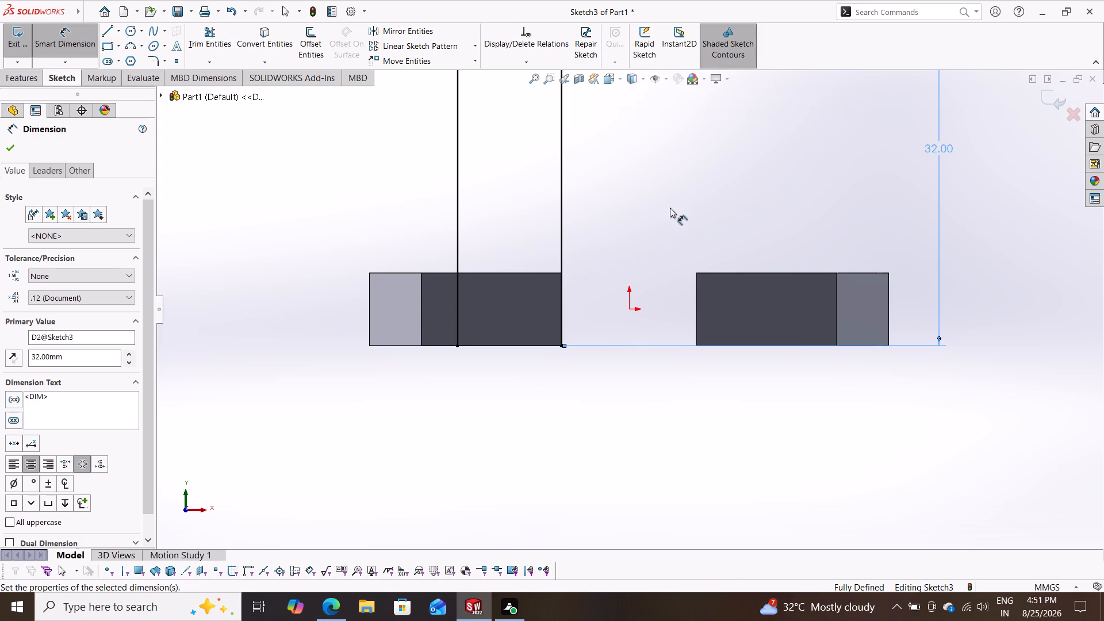
# Close the profile with a 10 mm horizontal line along the left body's bottom edge.
pyautogui.scroll(-3, 669, 231)
pyautogui.scroll(3, 668, 232)
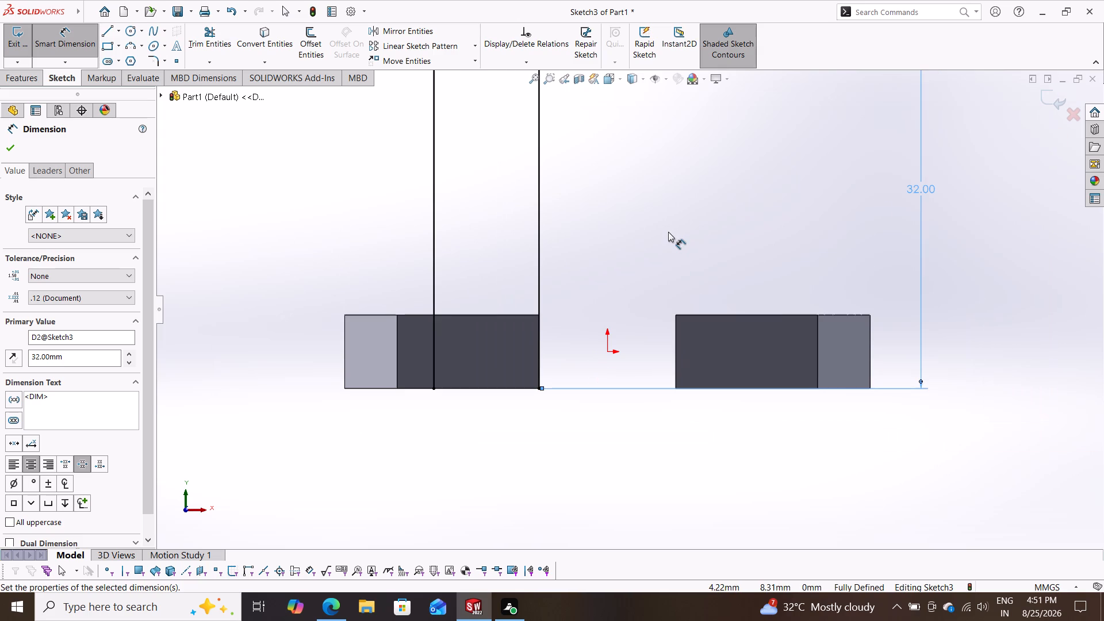
pyautogui.scroll(2, 668, 232)
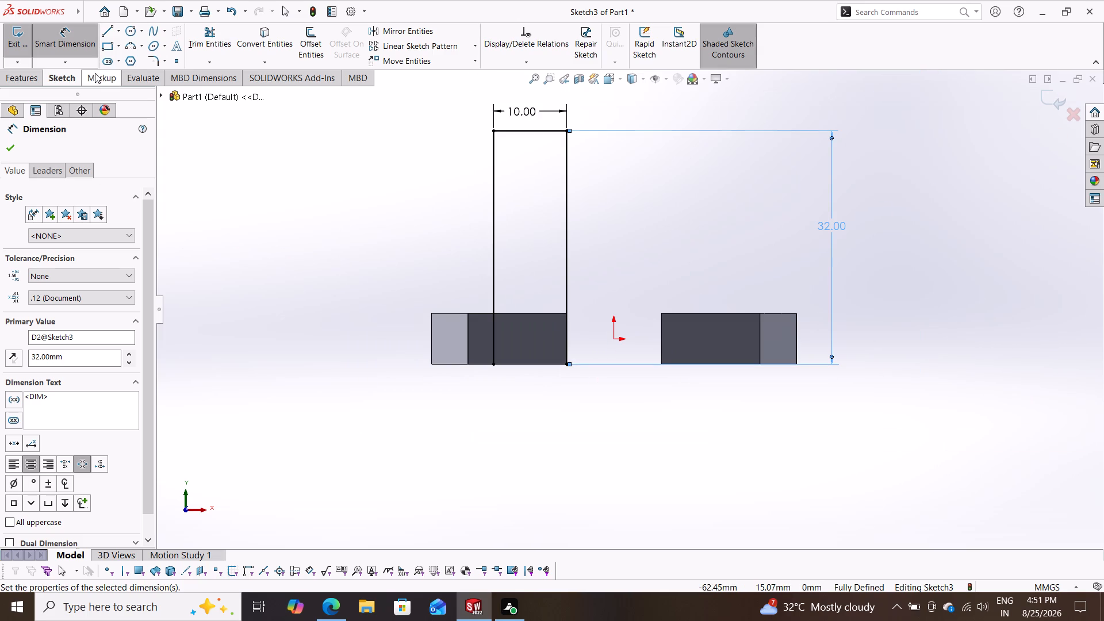
pyautogui.click(103, 29)
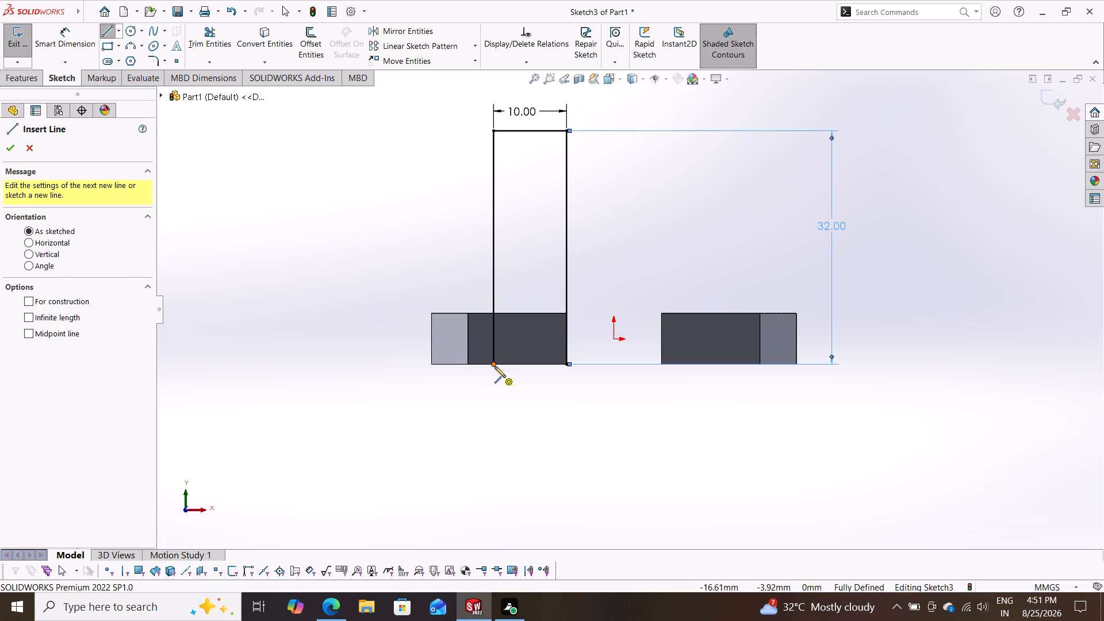
pyautogui.click(495, 366)
pyautogui.click(568, 365)
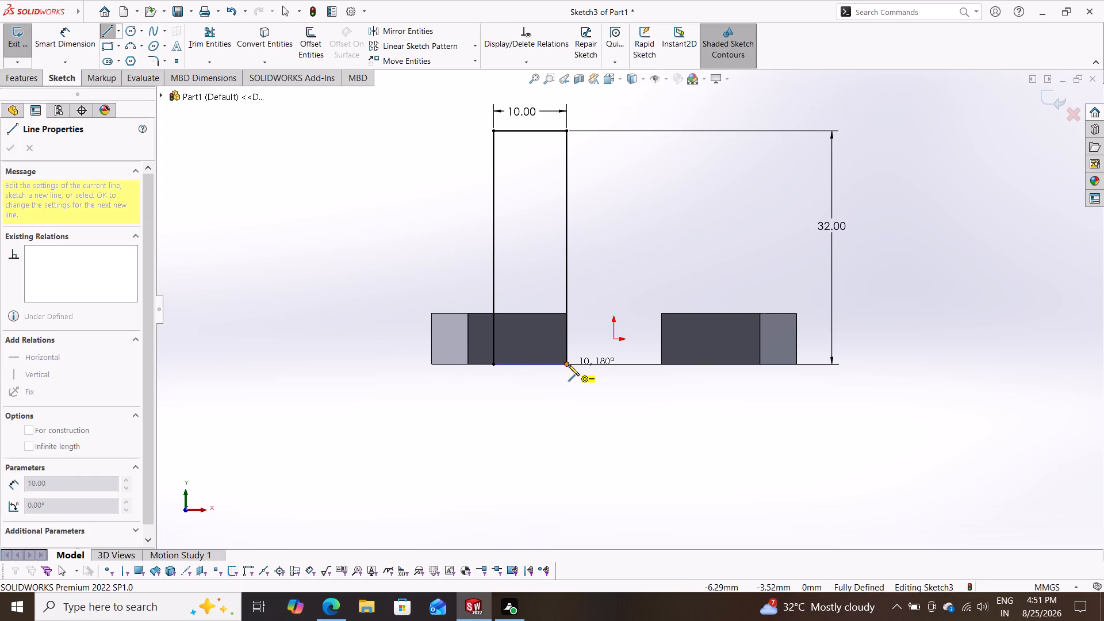
pyautogui.click(4, 151)
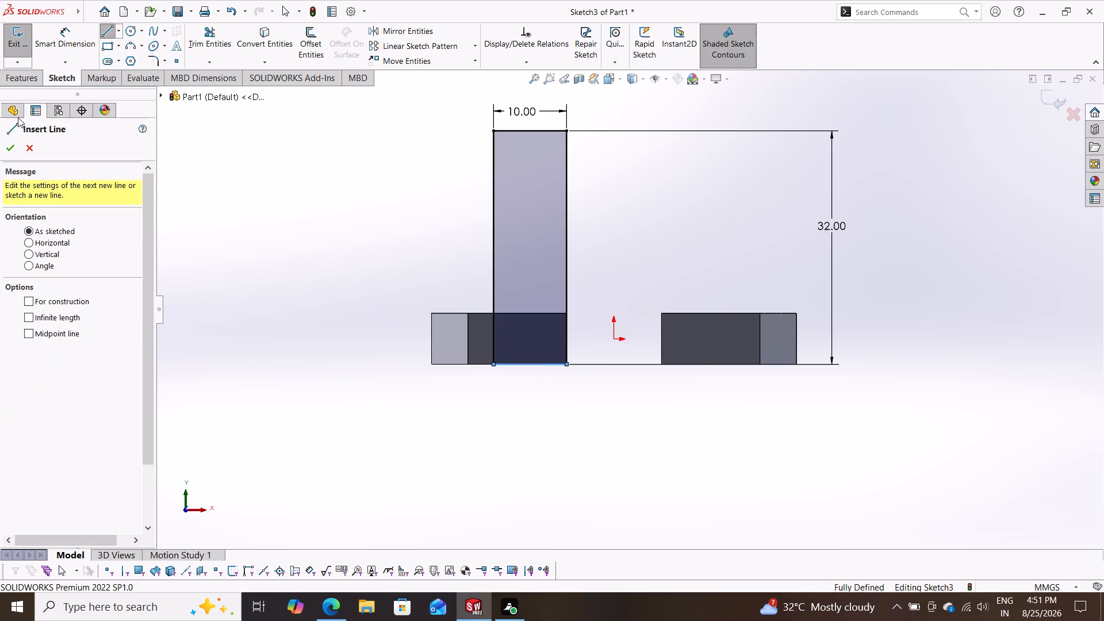
# Extrude the closed profile with the Up To Vertex end condition to the left body's rear upper inner corner, merging the result.
pyautogui.click(26, 76)
pyautogui.click(26, 40)
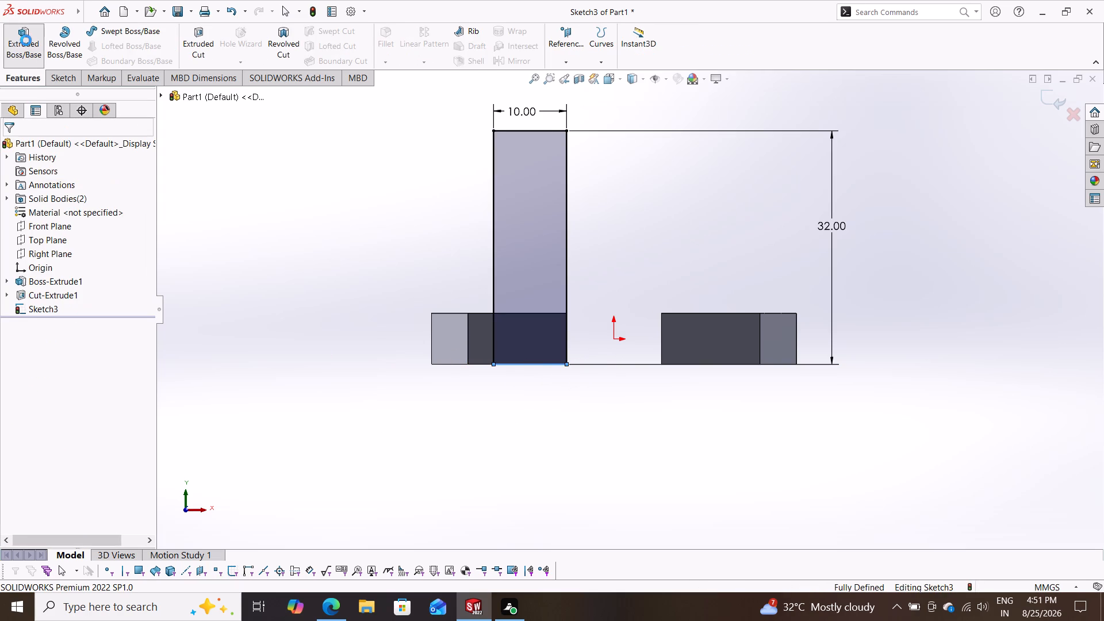
pyautogui.click(43, 228)
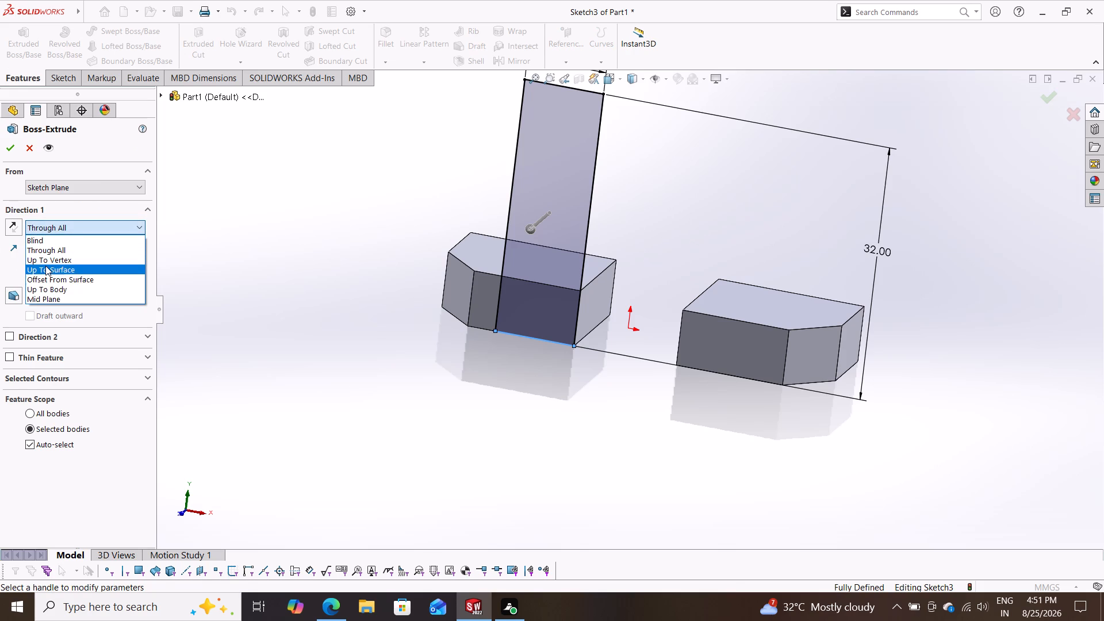
pyautogui.click(45, 266)
pyautogui.click(566, 174)
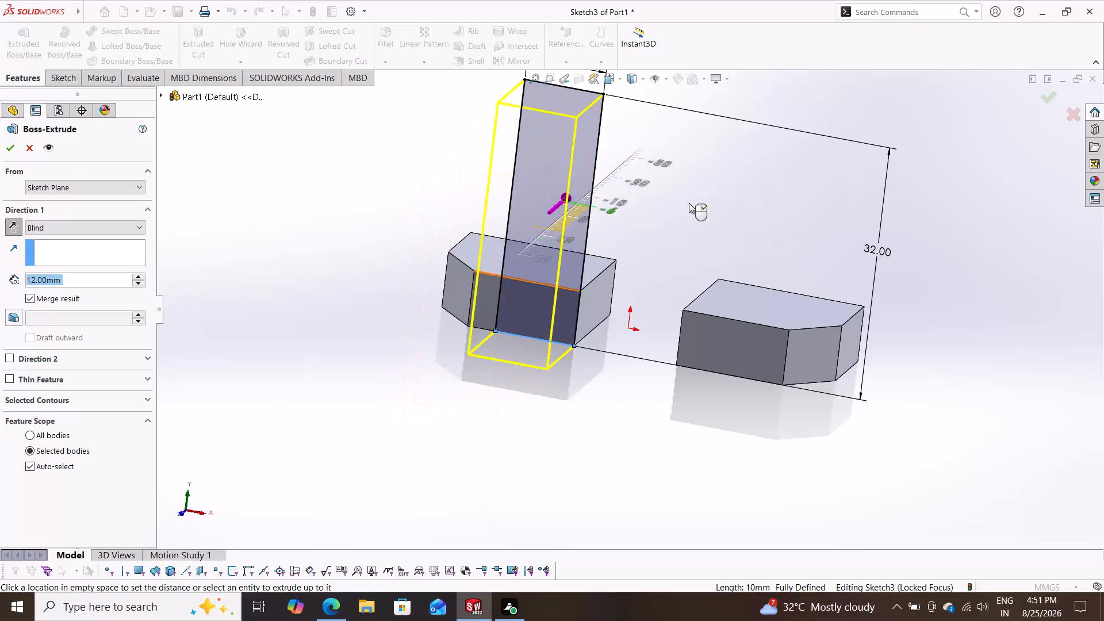
pyautogui.click(616, 262)
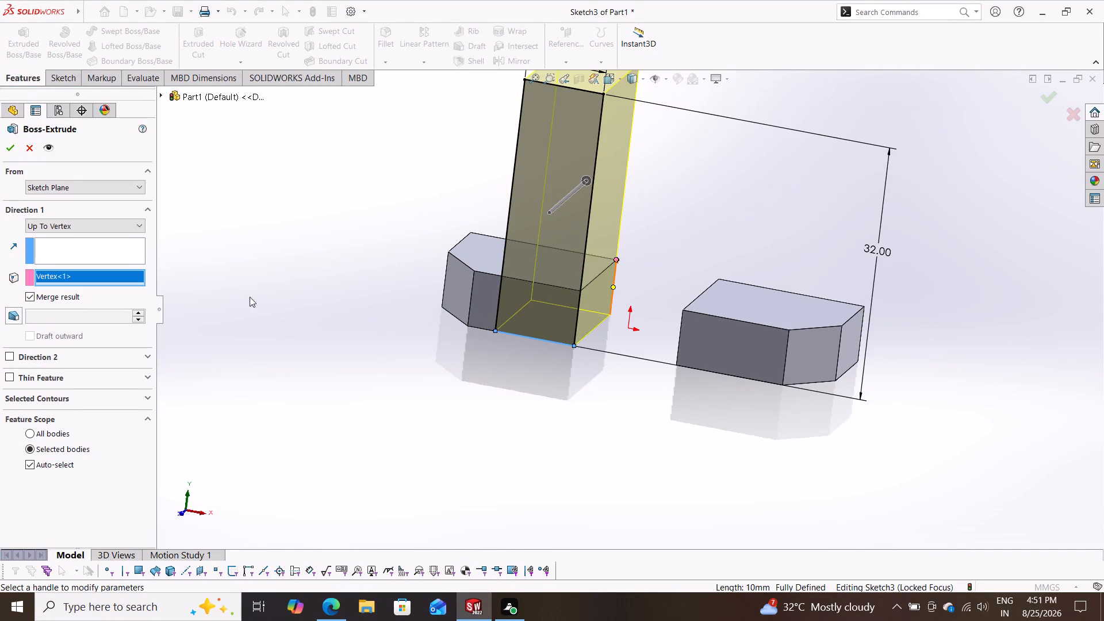
pyautogui.click(11, 148)
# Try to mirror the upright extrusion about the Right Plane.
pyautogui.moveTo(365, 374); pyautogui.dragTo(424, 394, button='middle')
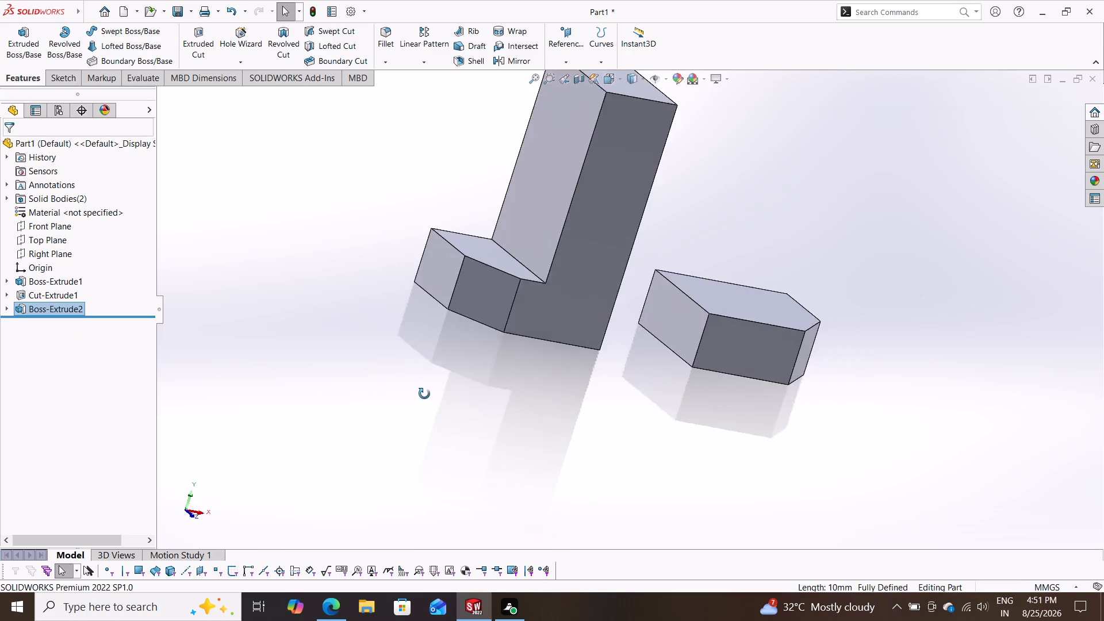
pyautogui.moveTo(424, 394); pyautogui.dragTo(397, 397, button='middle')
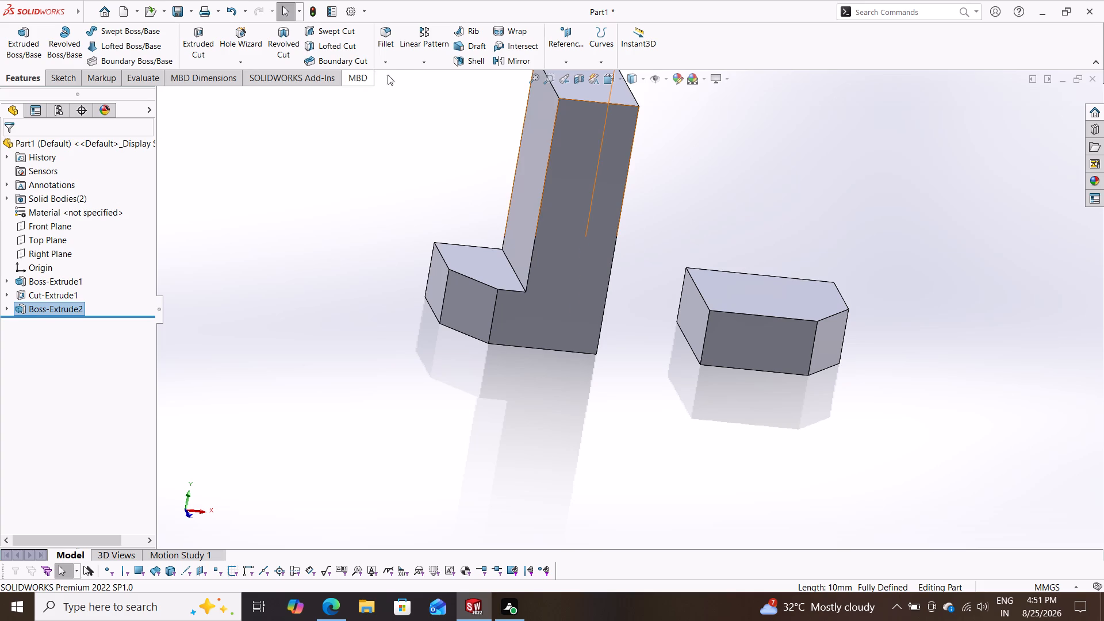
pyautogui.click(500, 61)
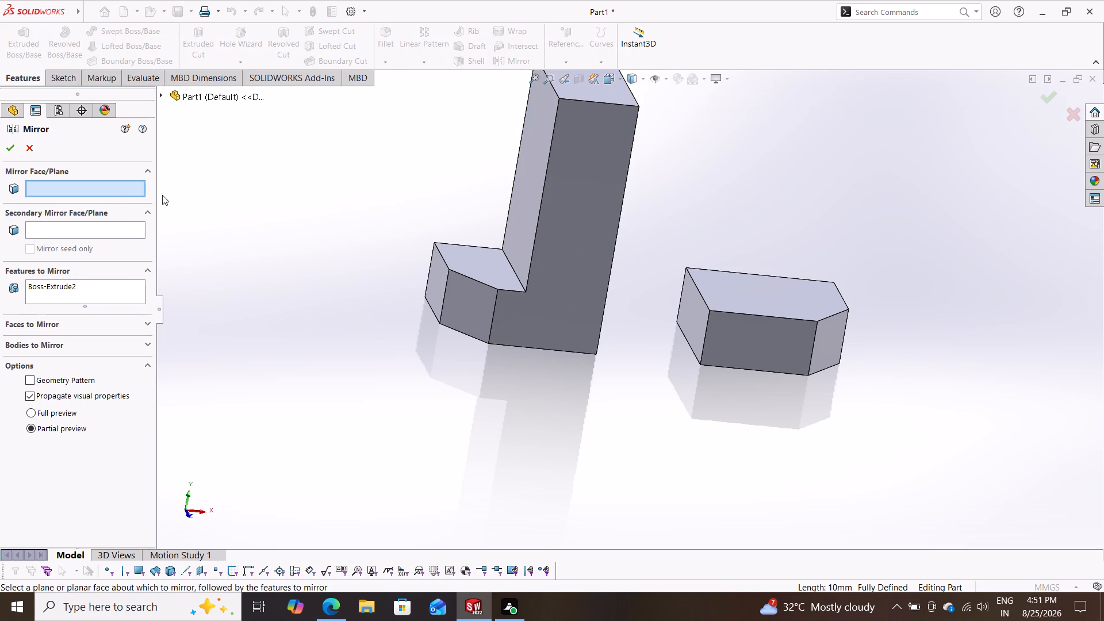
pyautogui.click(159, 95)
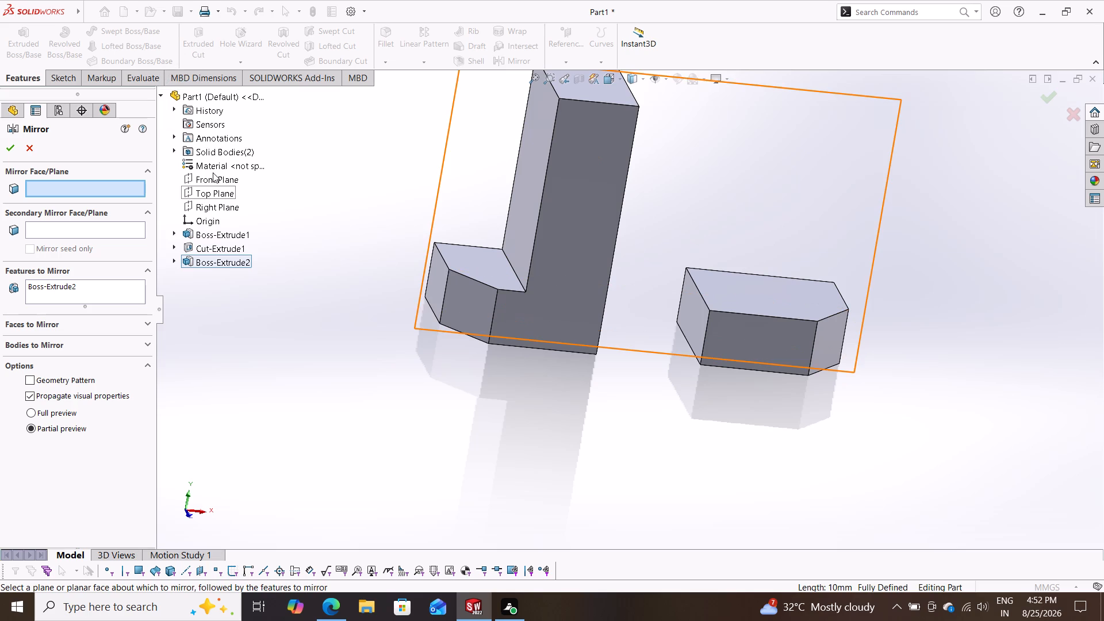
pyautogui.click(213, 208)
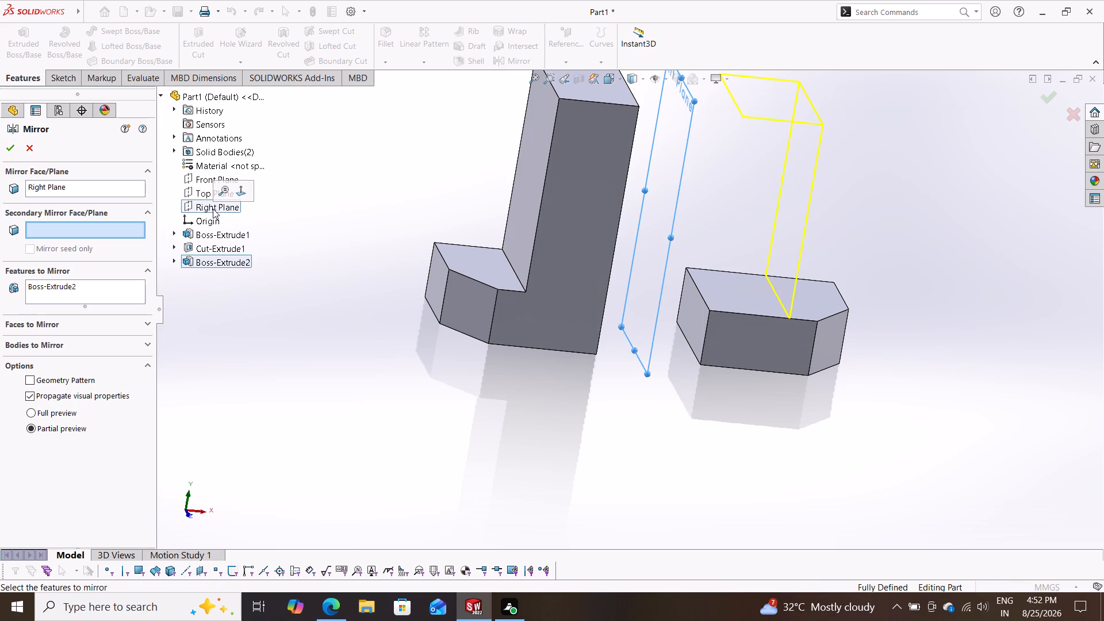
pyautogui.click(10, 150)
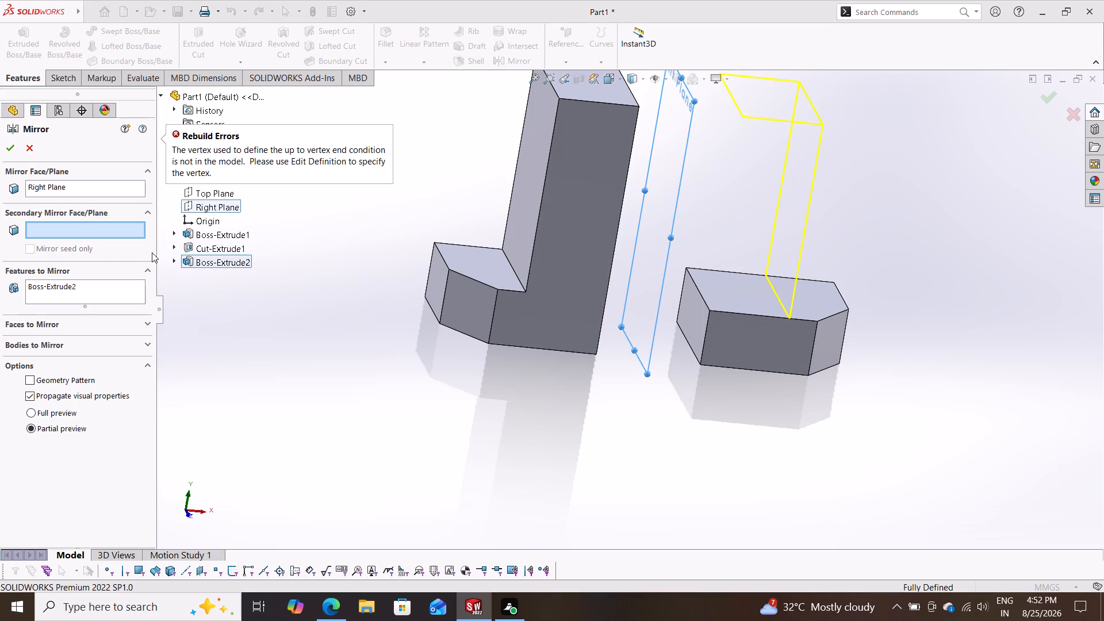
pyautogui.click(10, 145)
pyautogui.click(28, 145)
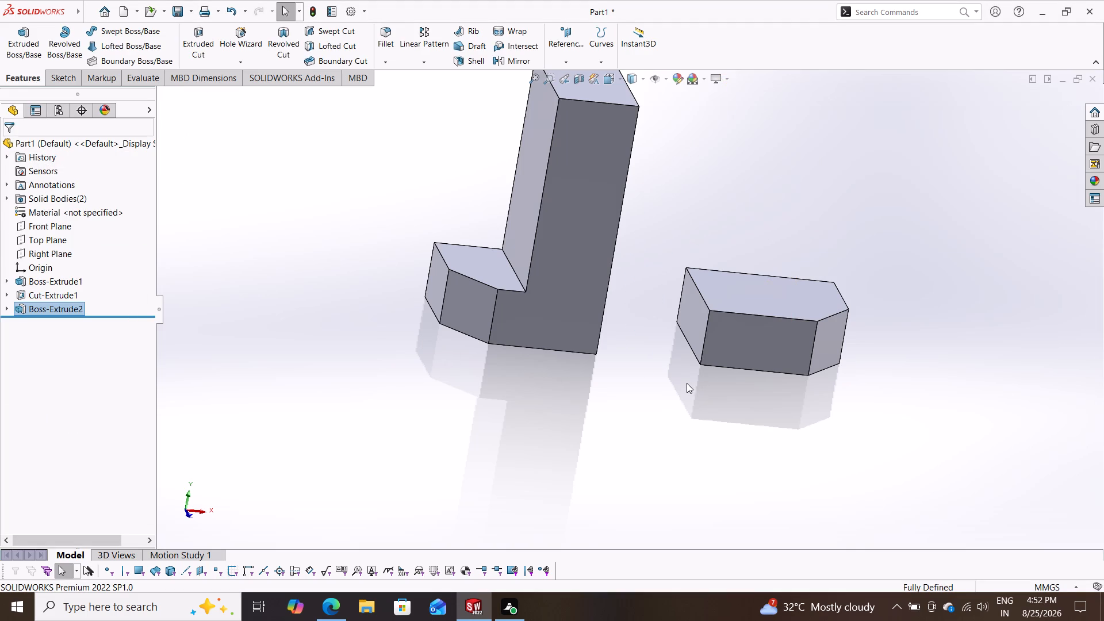
# Start a new sketch on the front face of the right body.
pyautogui.moveTo(687, 383); pyautogui.dragTo(660, 346, button='middle')
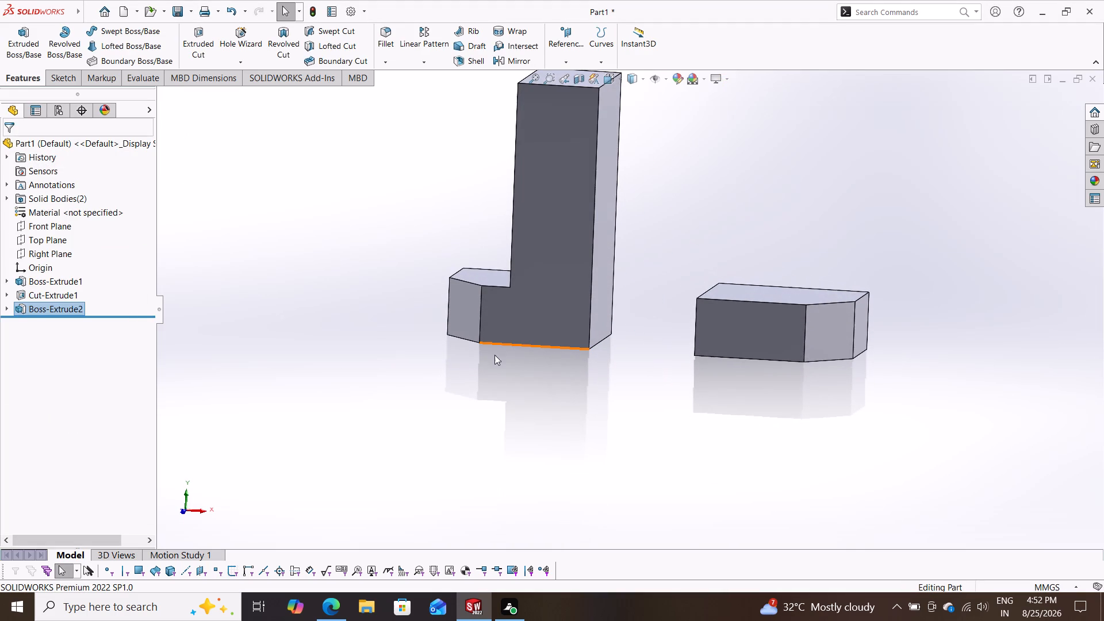
pyautogui.click(729, 329)
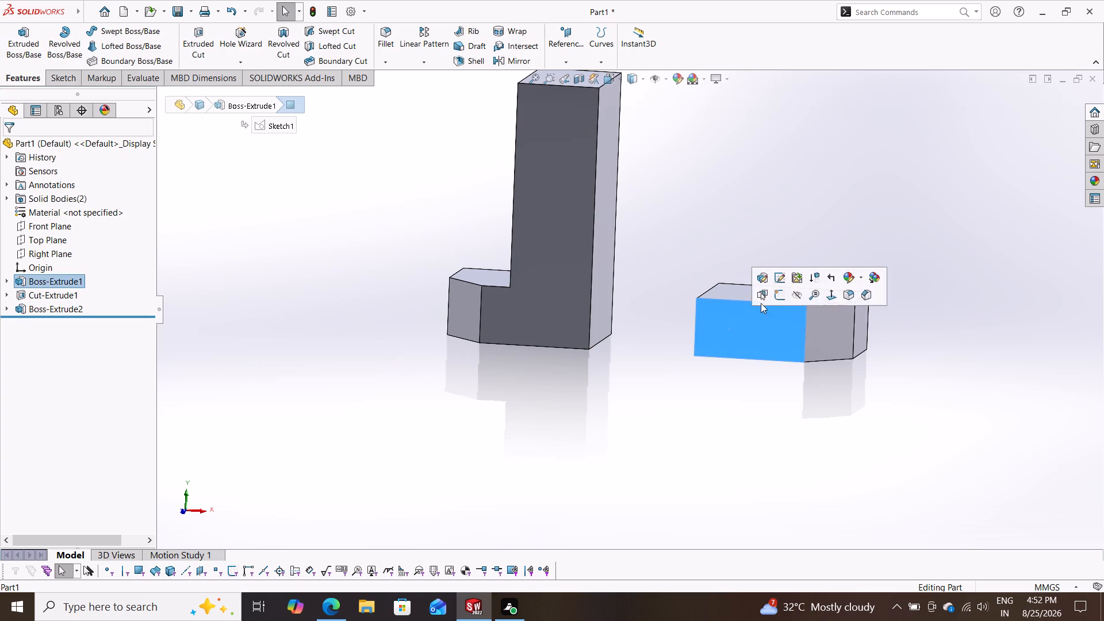
pyautogui.click(780, 294)
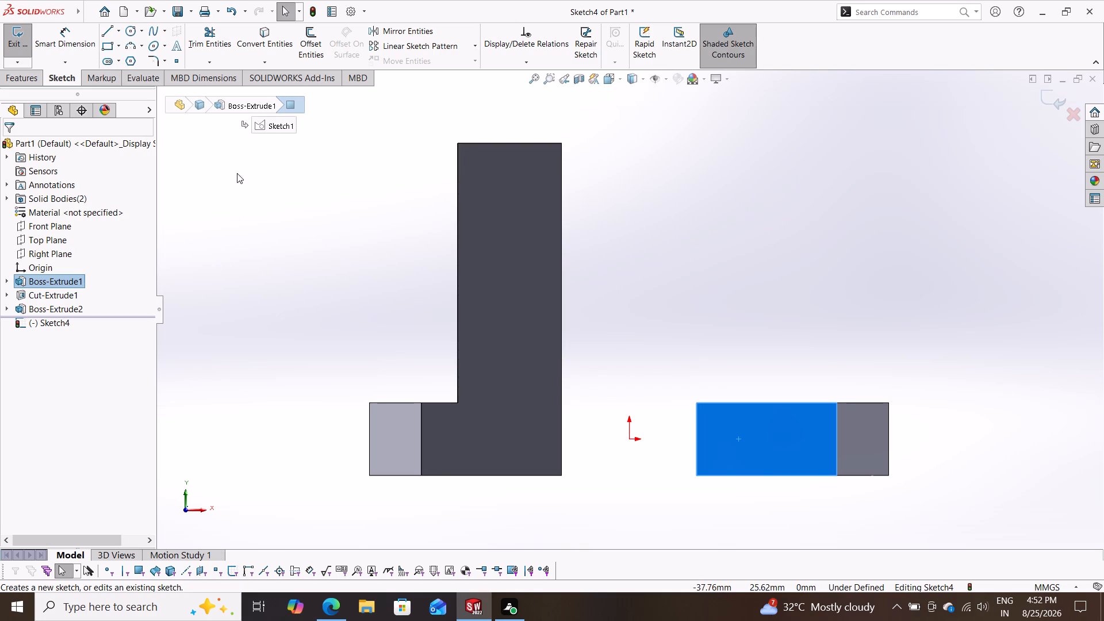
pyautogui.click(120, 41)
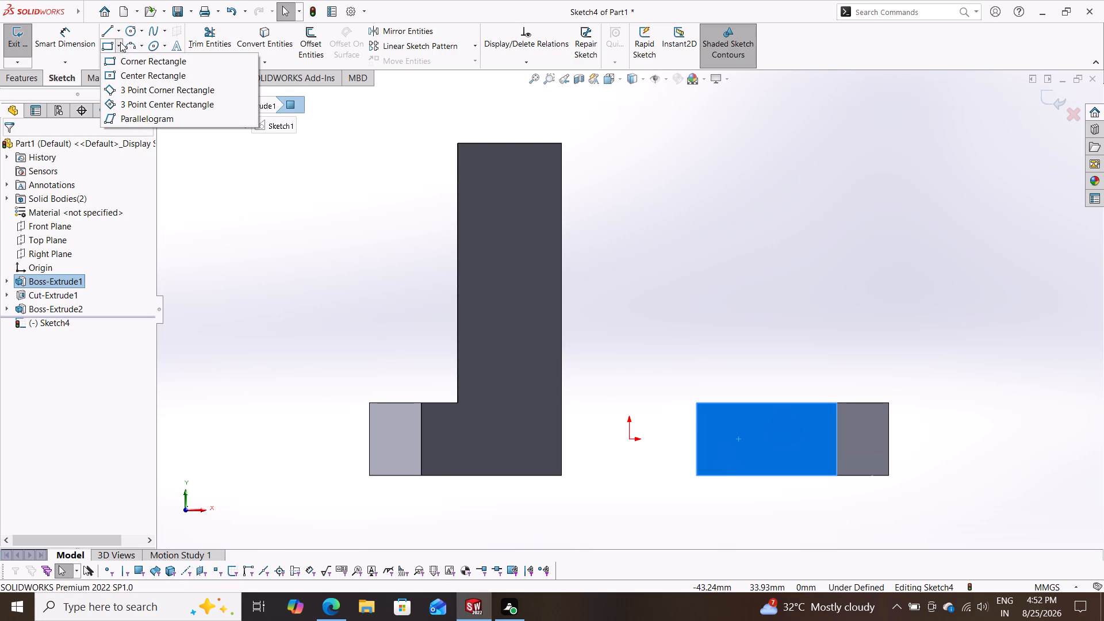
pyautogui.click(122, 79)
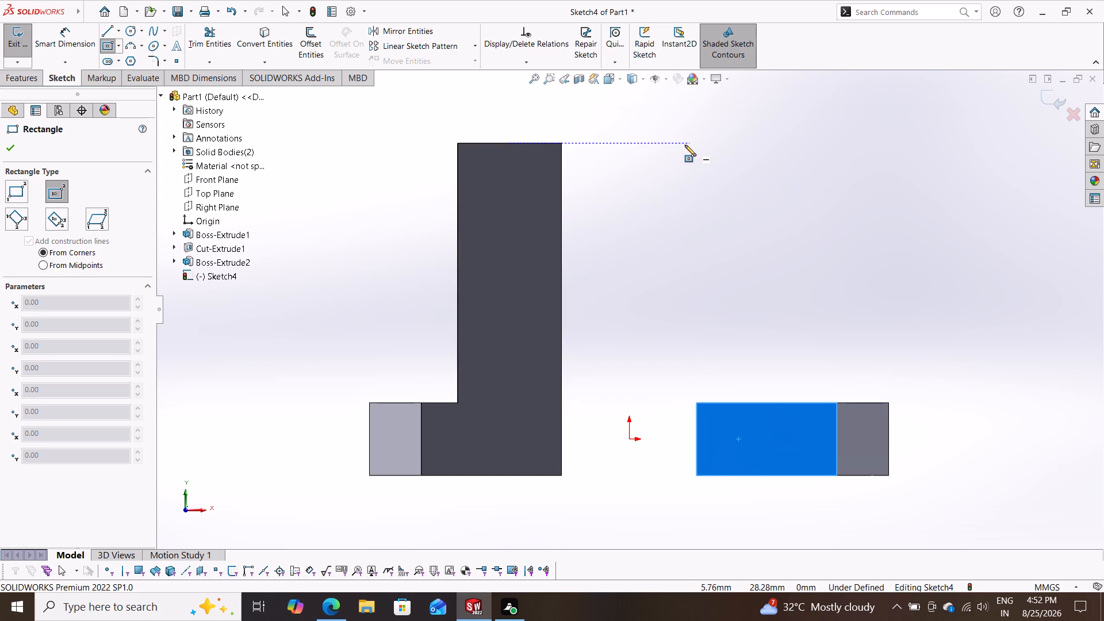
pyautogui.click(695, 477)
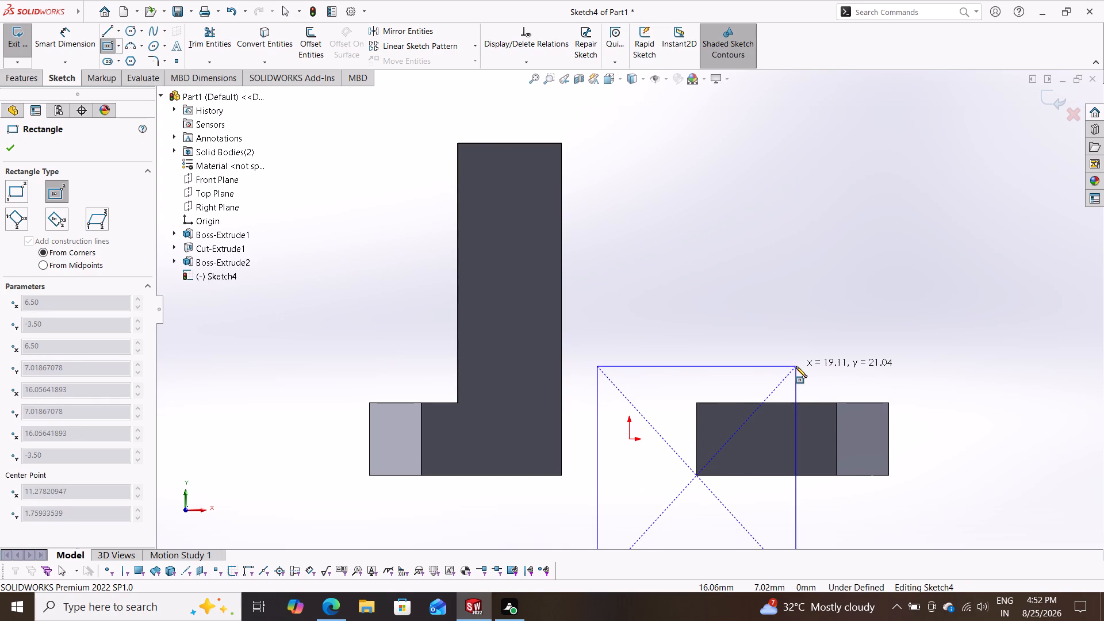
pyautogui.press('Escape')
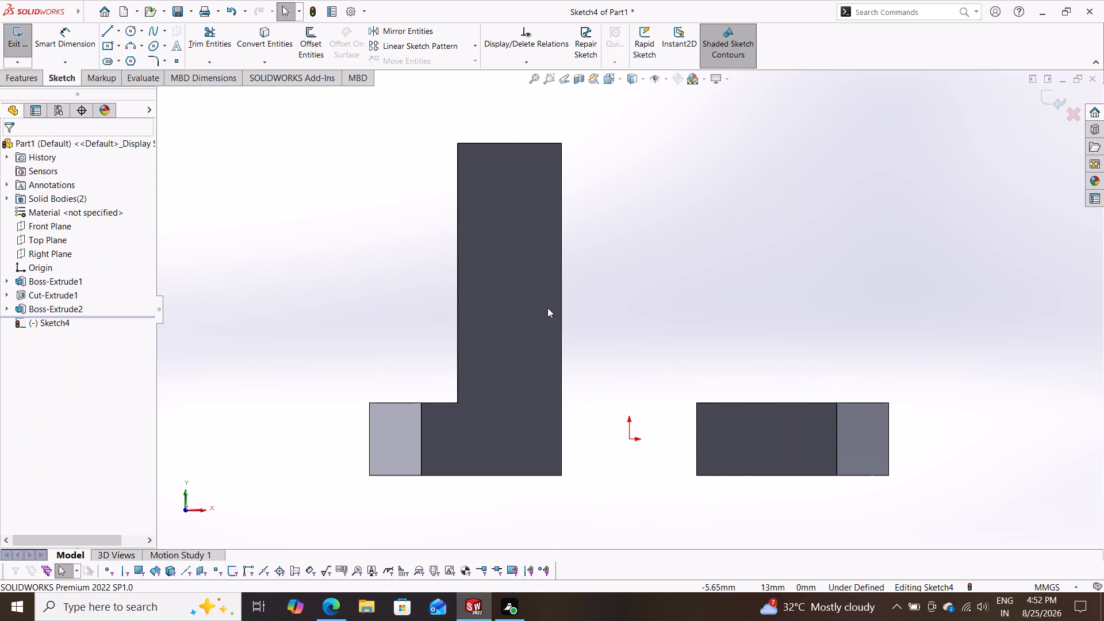
# Sketch a corner rectangle about 9.5 mm wide and 32 mm tall, rising from the right body's lower inner corner.
pyautogui.click(120, 47)
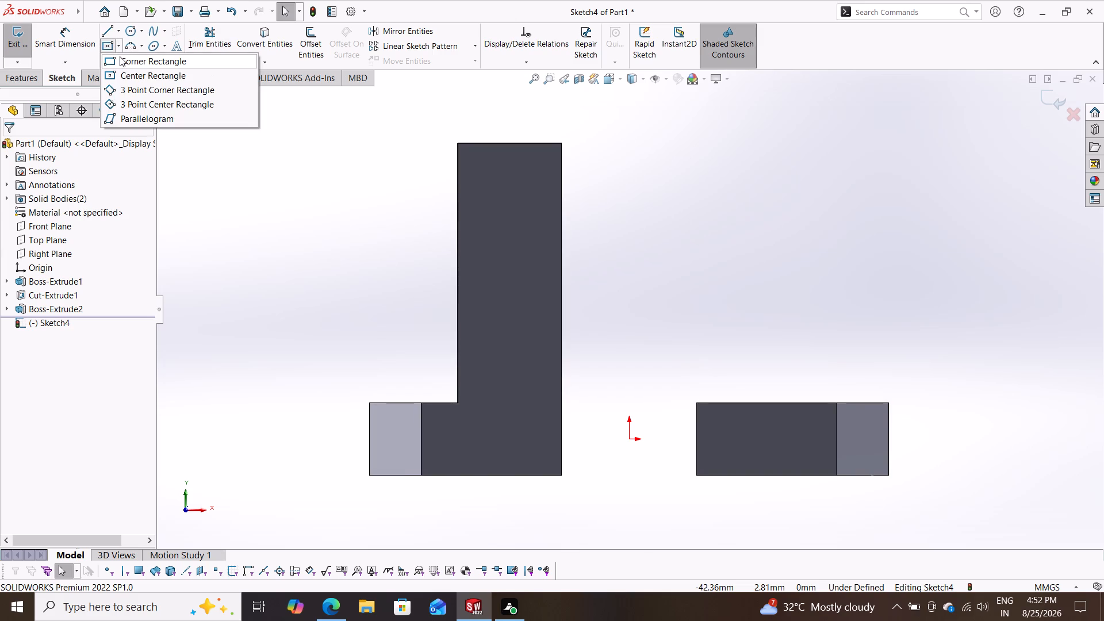
pyautogui.click(120, 56)
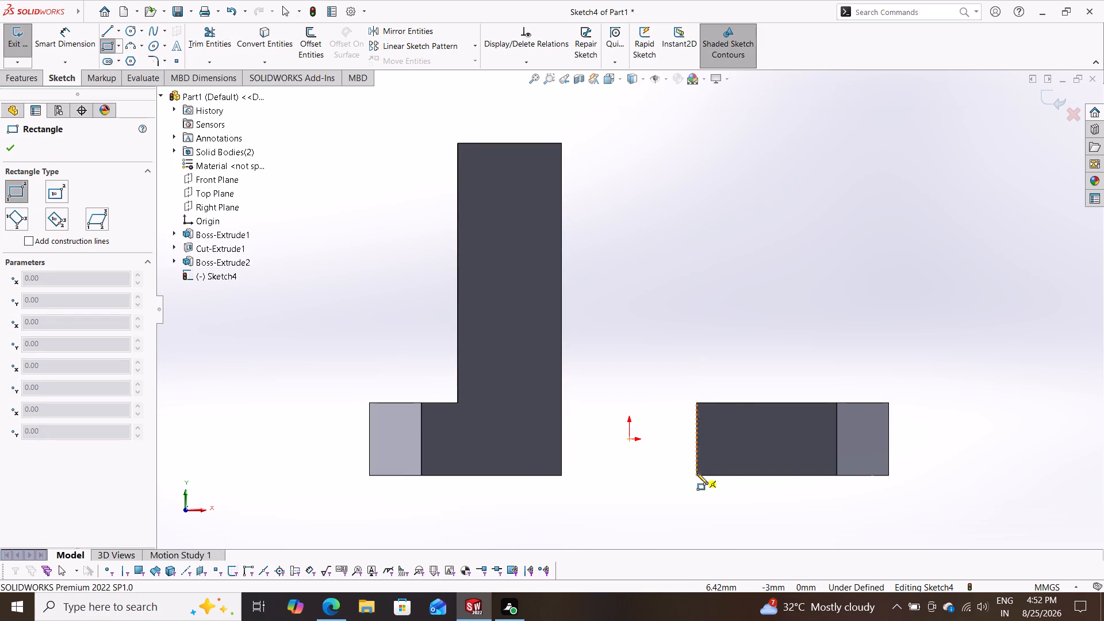
pyautogui.click(699, 475)
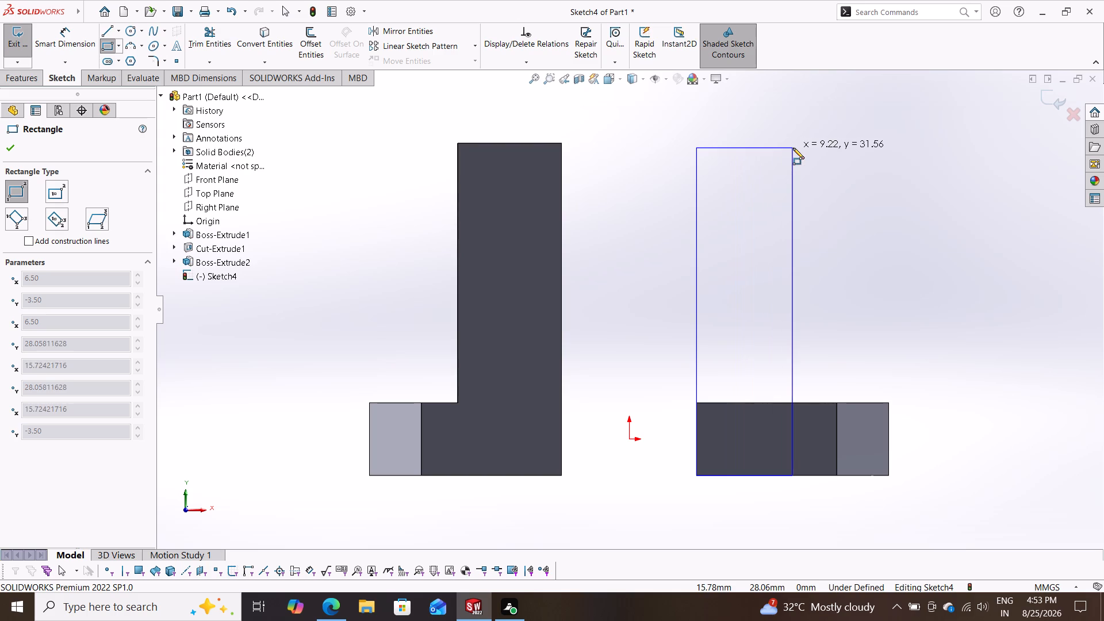
pyautogui.click(796, 145)
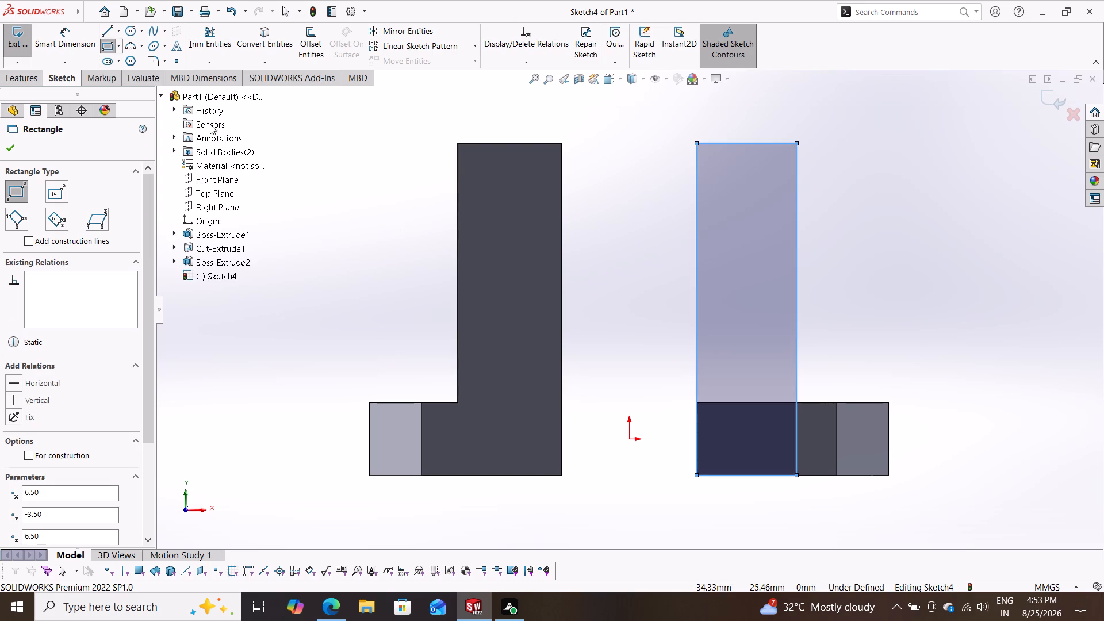
# Dimension the rectangle to 10 mm wide and 32 mm tall.
pyautogui.click(72, 29)
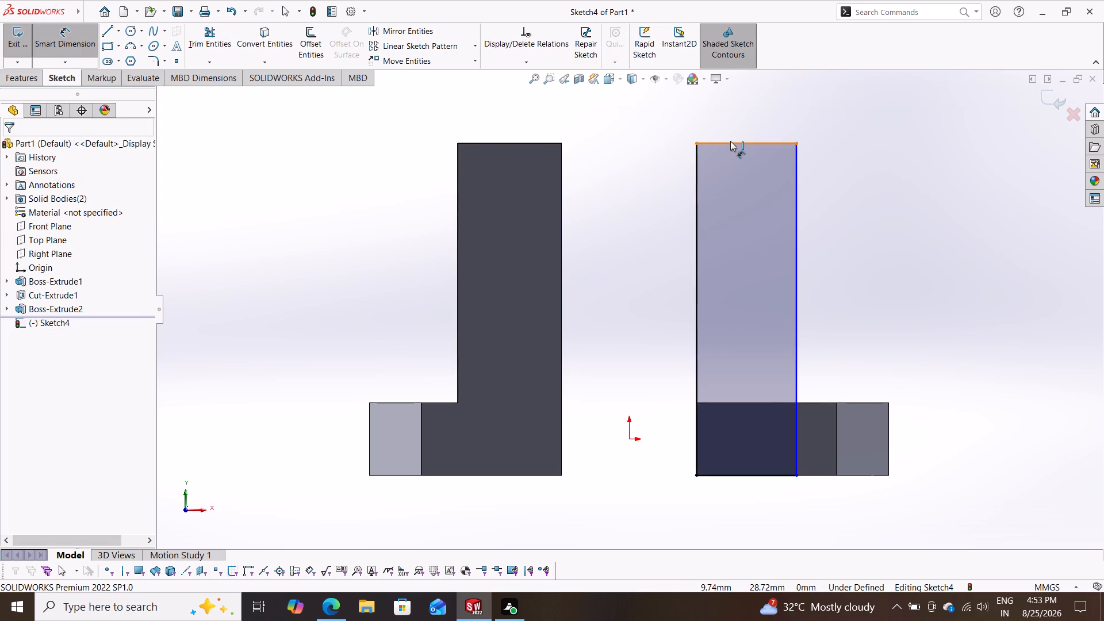
pyautogui.click(730, 141)
pyautogui.click(738, 110)
pyautogui.write('10')
pyautogui.press('Return')
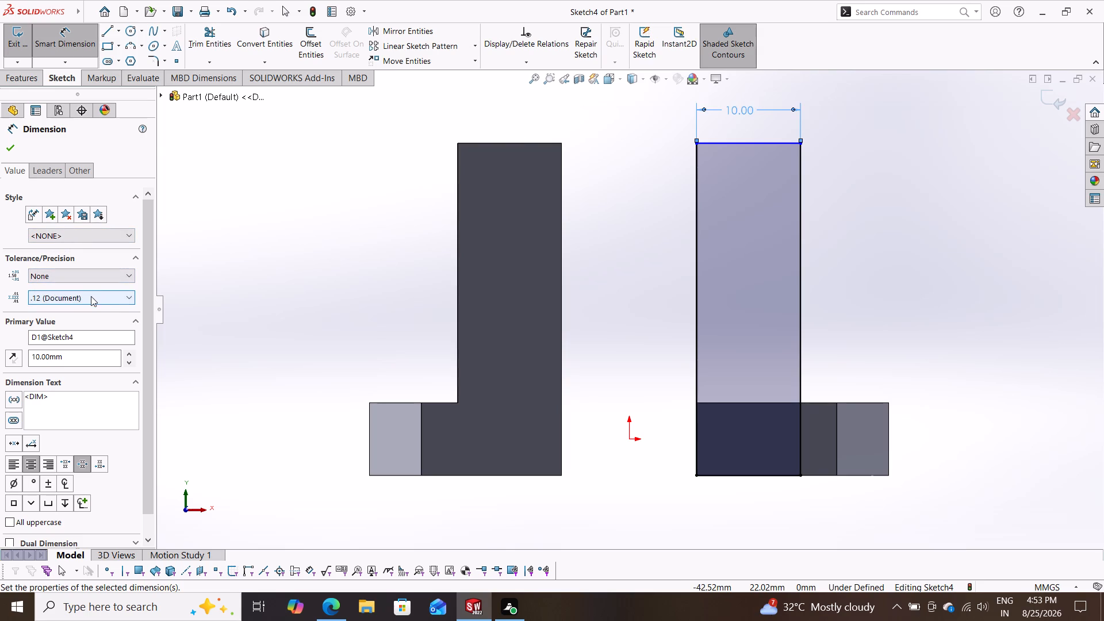
pyautogui.click(798, 274)
pyautogui.click(959, 279)
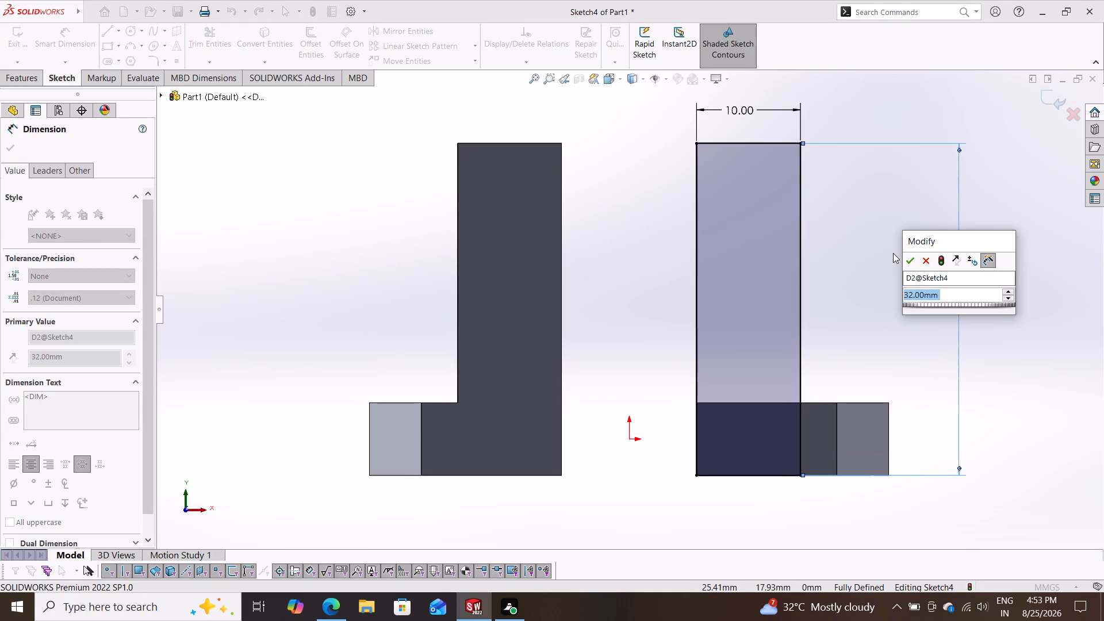
pyautogui.click(910, 262)
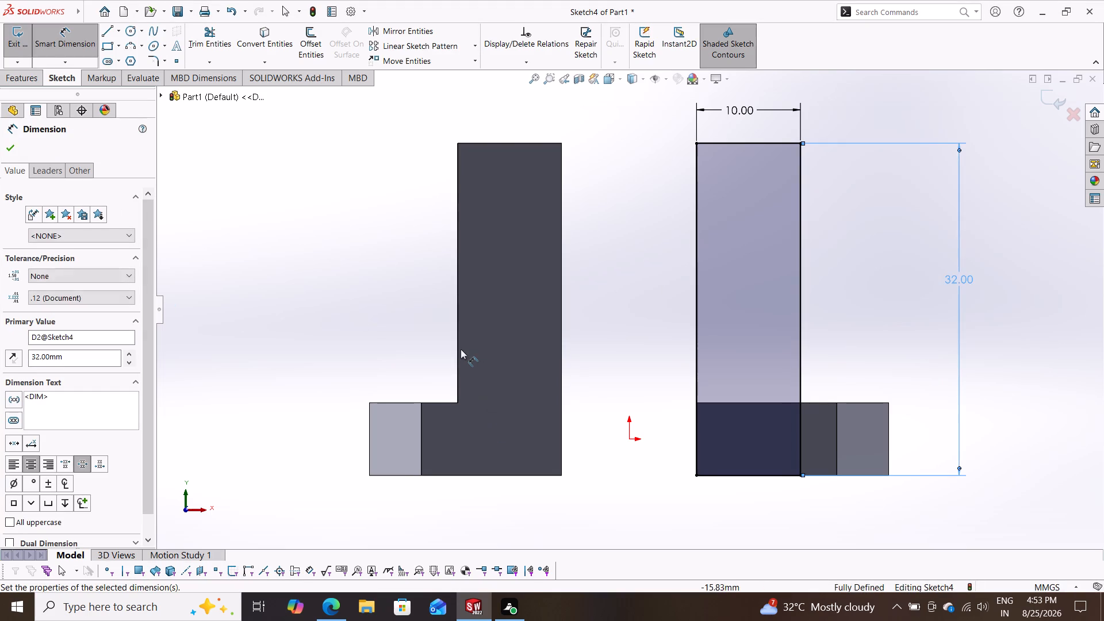
# Extrude the 10 by 32 mm rectangle up to the right body's rear inner vertex, merging the result.
pyautogui.click(9, 154)
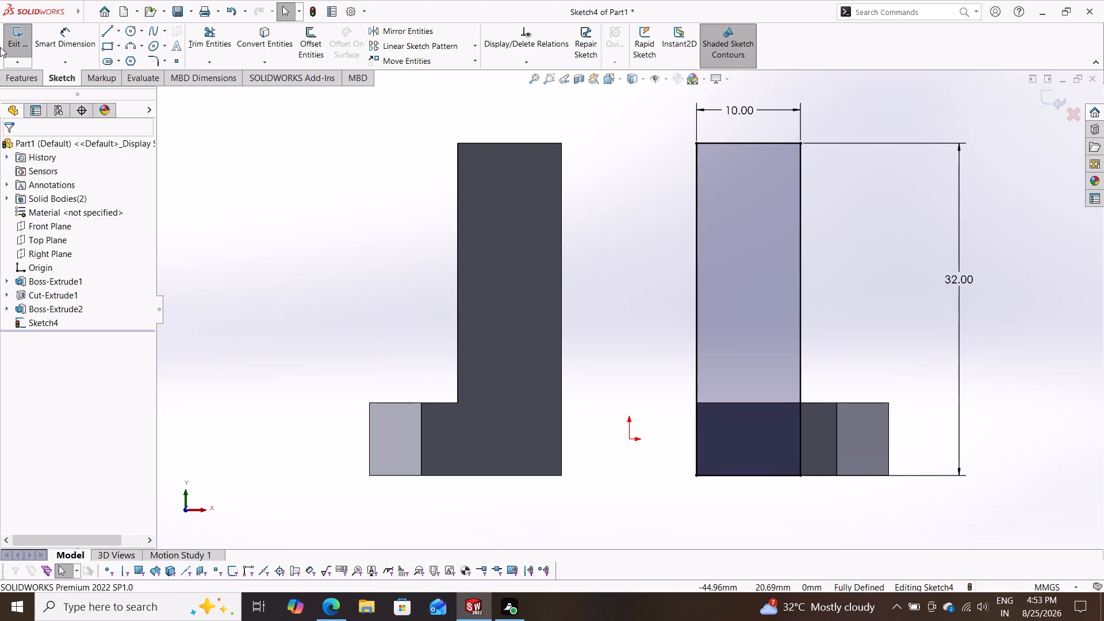
pyautogui.click(13, 77)
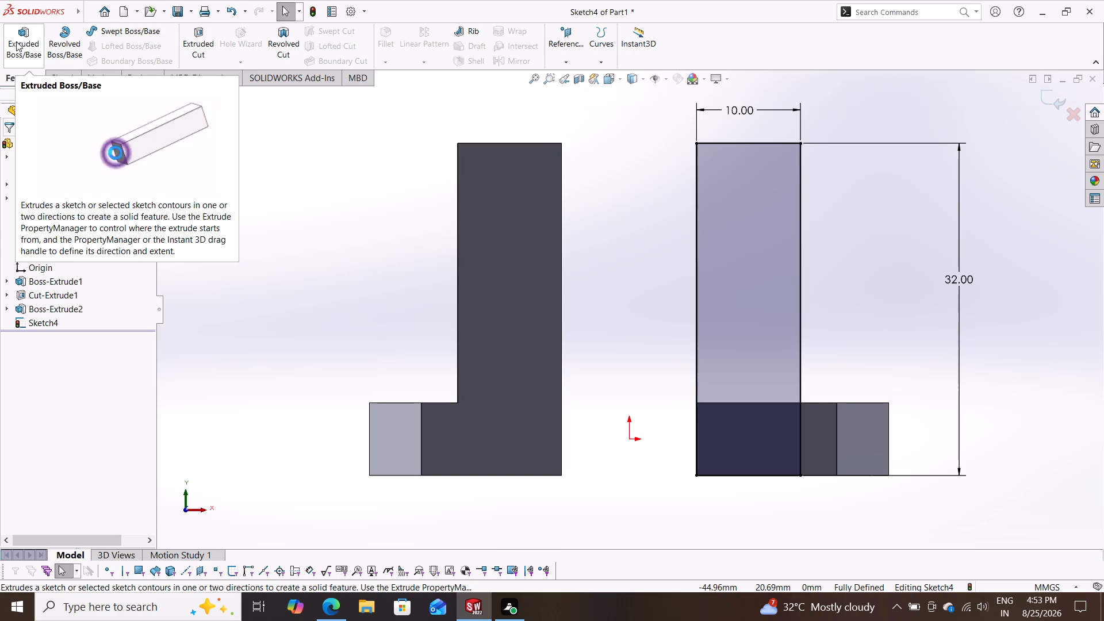
pyautogui.click(16, 41)
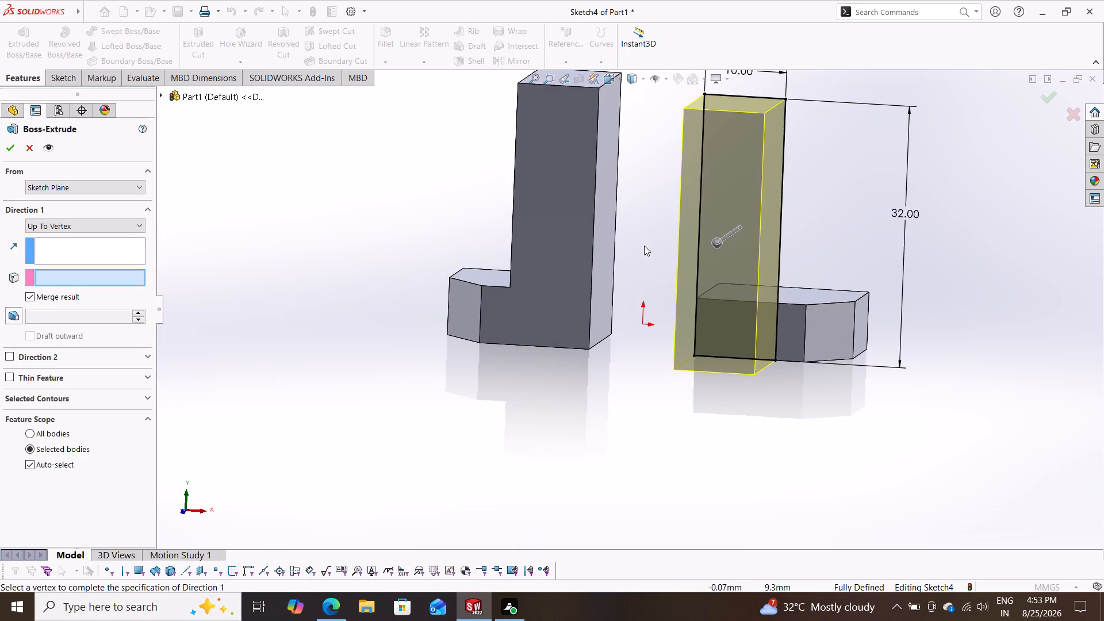
pyautogui.moveTo(644, 246); pyautogui.dragTo(672, 325, button='middle')
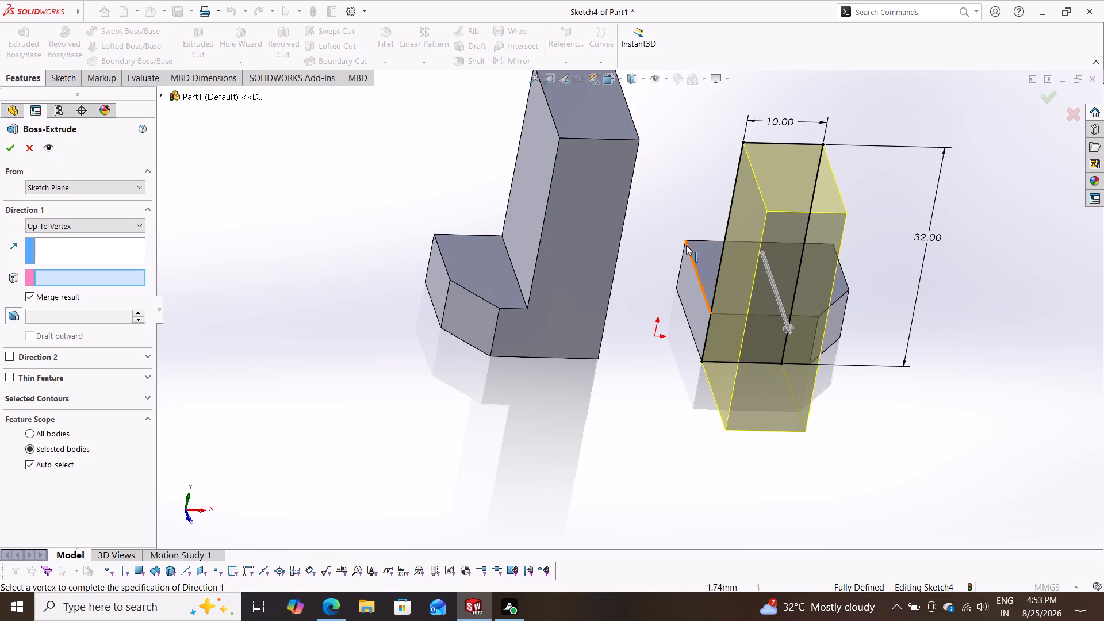
pyautogui.click(686, 240)
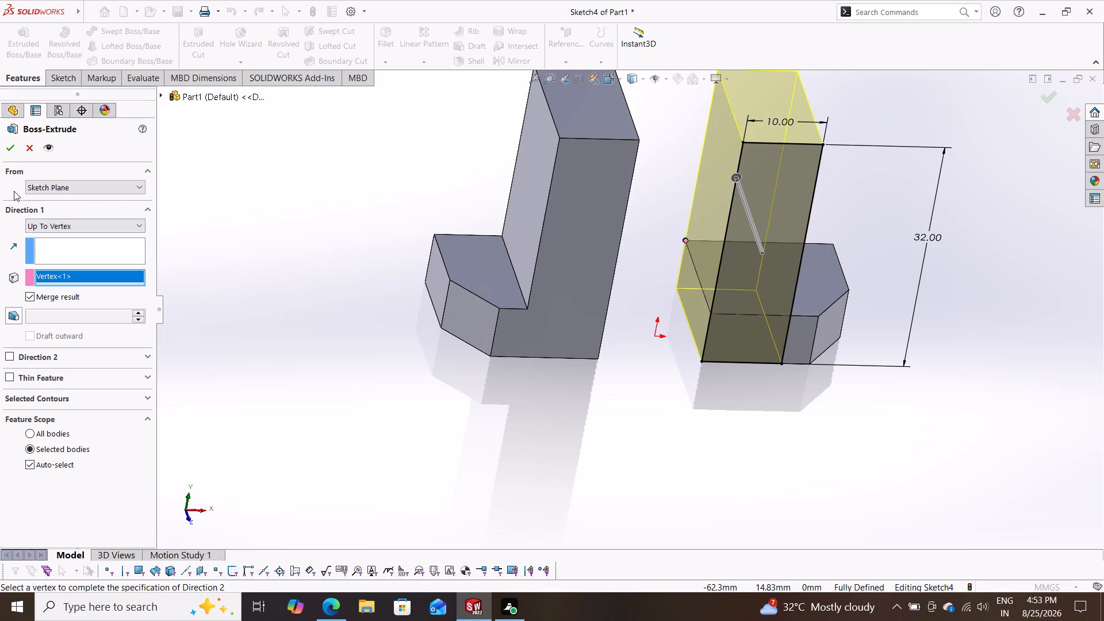
pyautogui.click(8, 149)
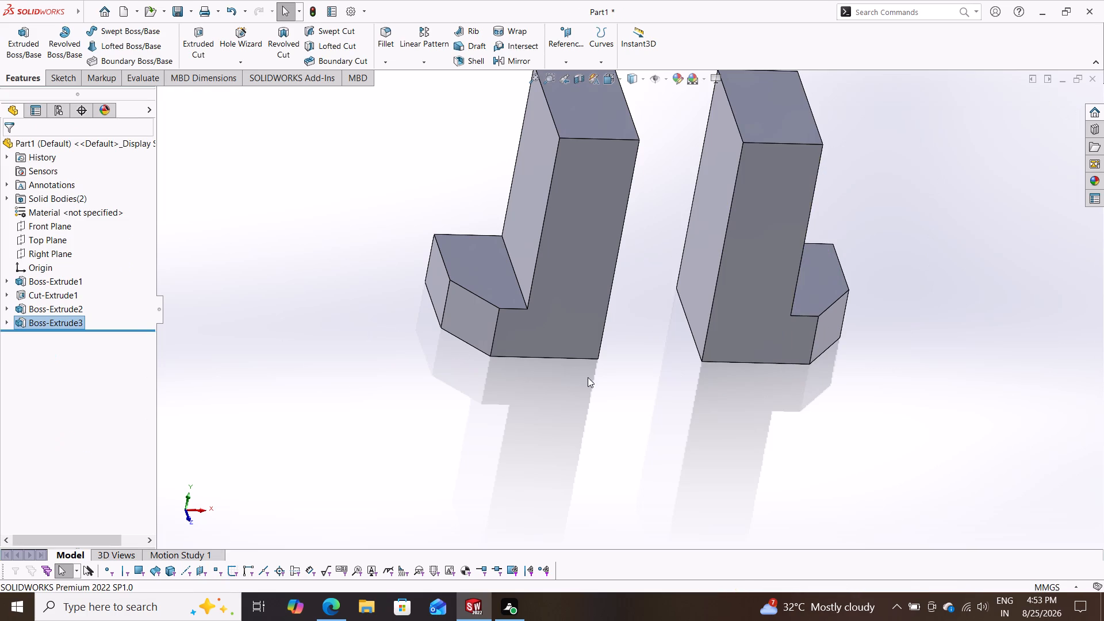
# Start a new sketch on the top face of the left body's low angled-corner portion.
pyautogui.moveTo(578, 343); pyautogui.dragTo(559, 247, button='middle')
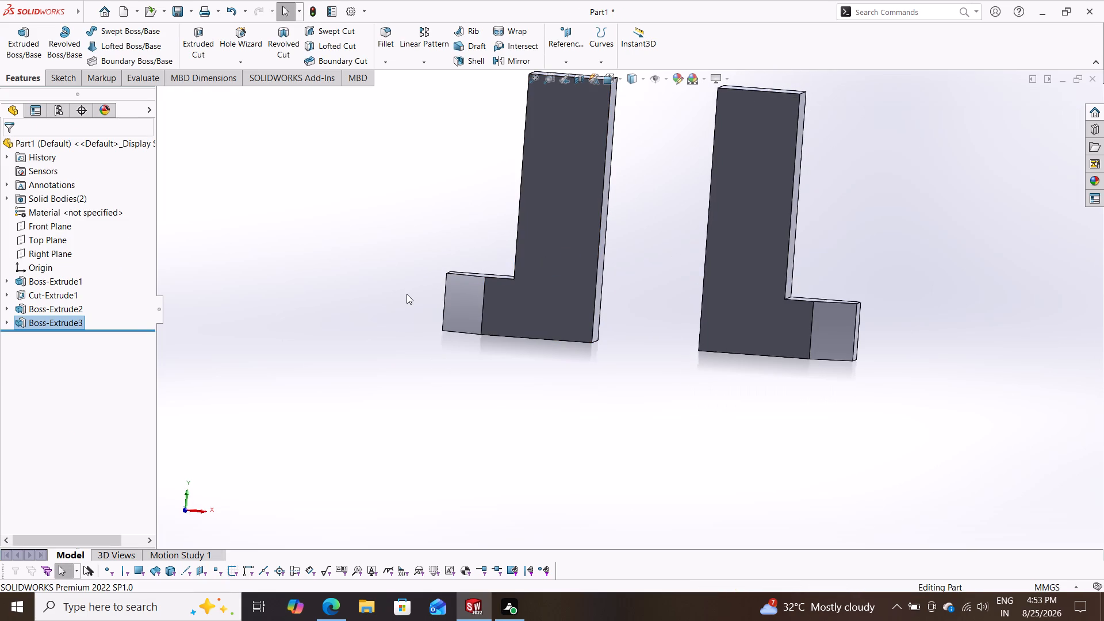
pyautogui.moveTo(684, 268); pyautogui.dragTo(691, 331, button='middle')
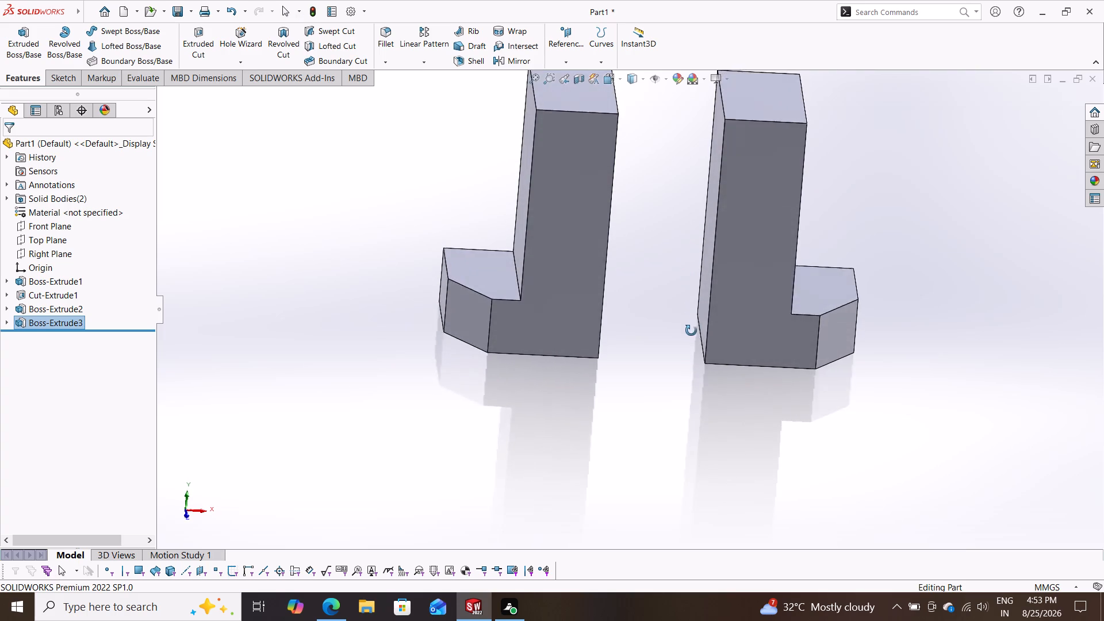
pyautogui.moveTo(691, 331); pyautogui.dragTo(686, 351, button='middle')
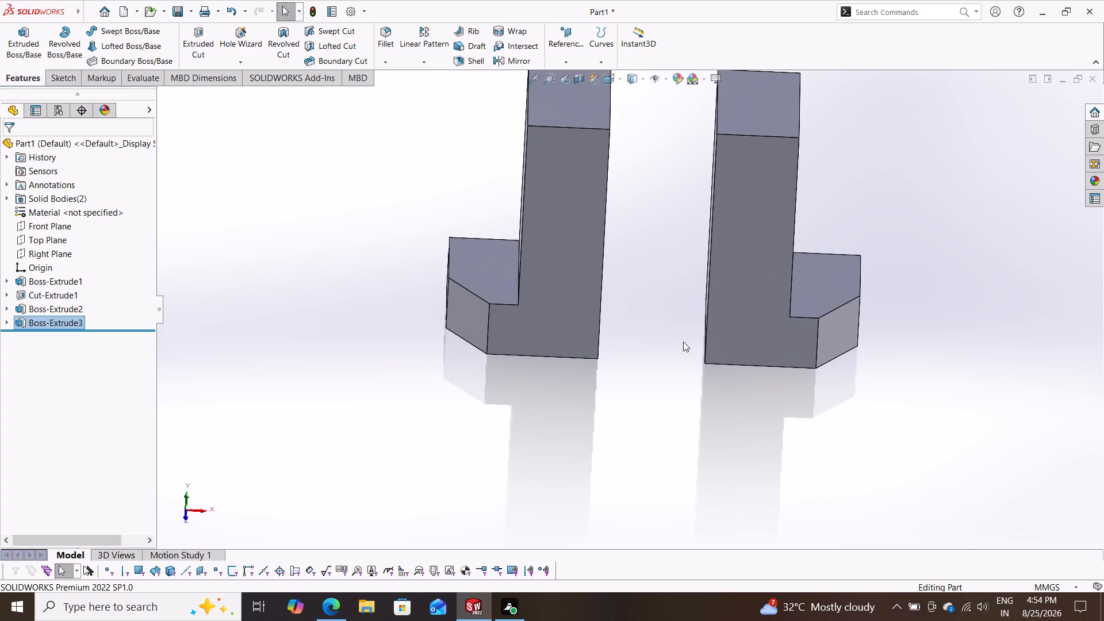
pyautogui.moveTo(674, 313); pyautogui.dragTo(669, 432, button='middle')
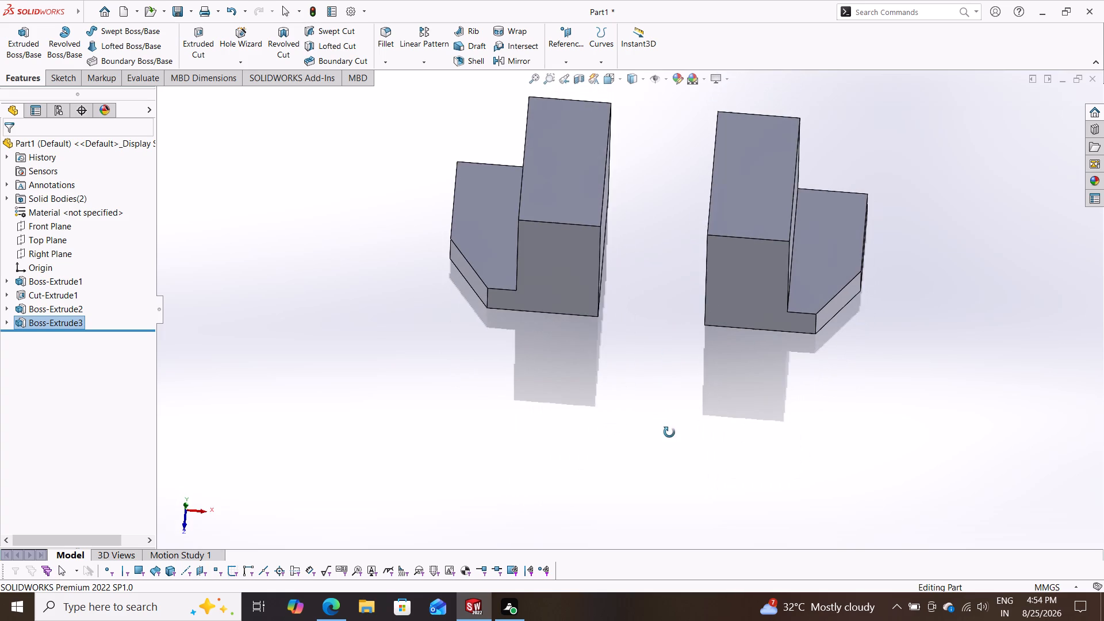
pyautogui.moveTo(669, 432); pyautogui.dragTo(669, 432, button='middle')
pyautogui.click(499, 225)
pyautogui.click(551, 193)
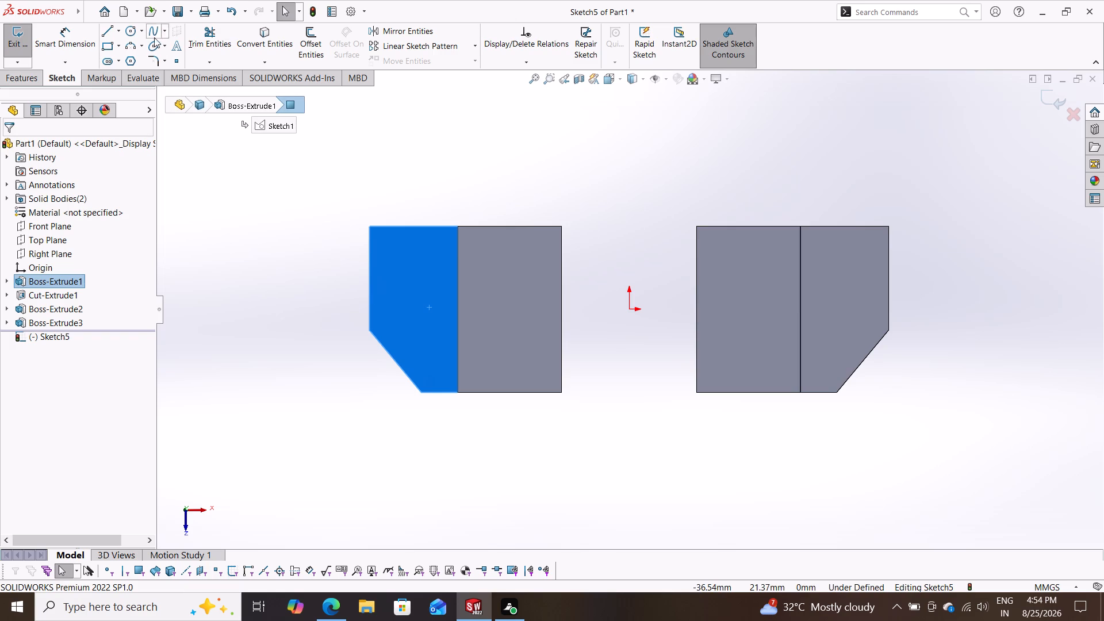
# Sketch a horizontal line about 8.5 mm long from the midpoint of the face's inner edge to its outer edge.
pyautogui.click(132, 32)
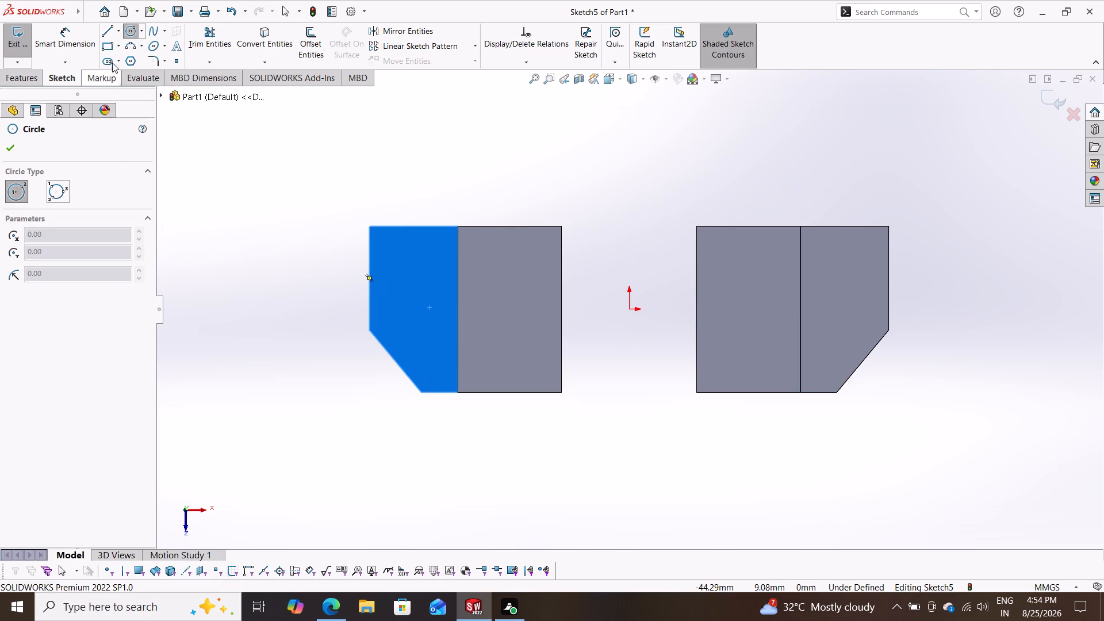
pyautogui.click(102, 31)
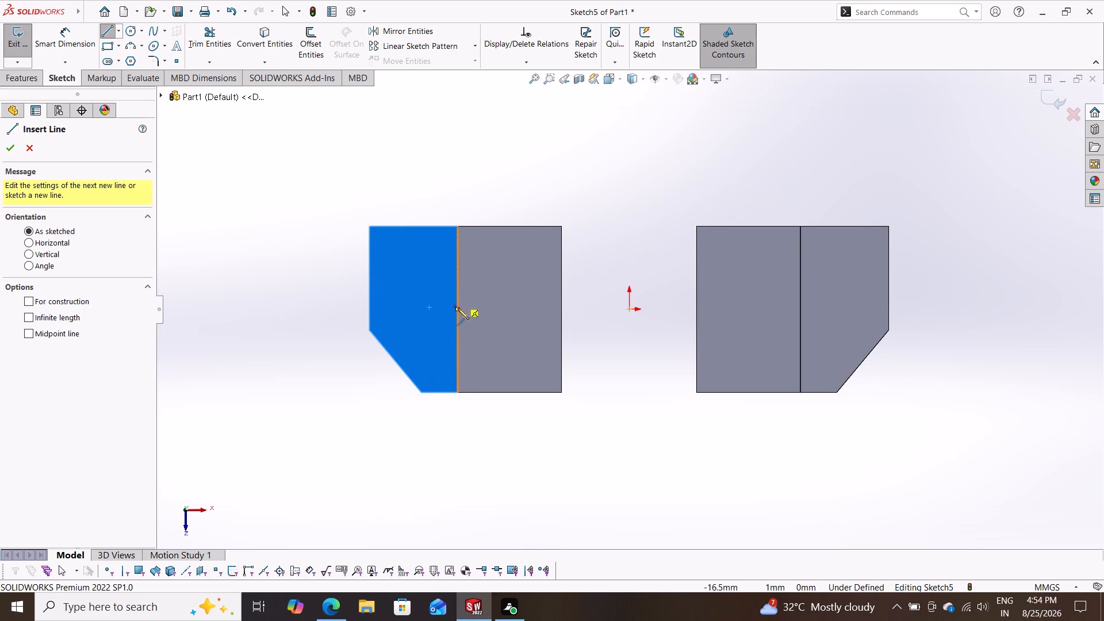
pyautogui.click(457, 309)
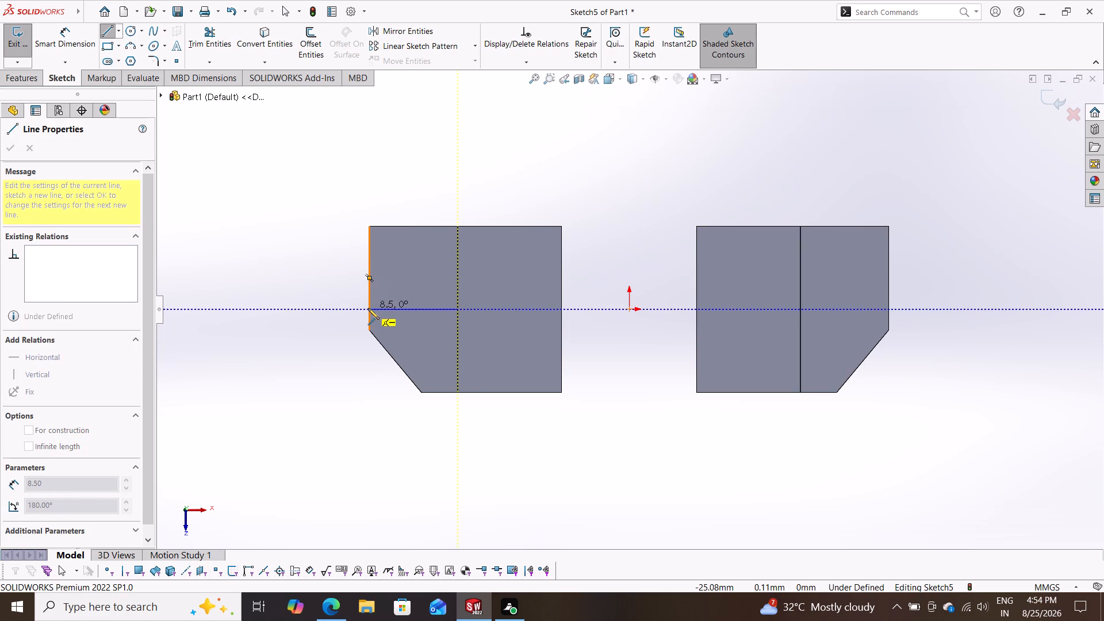
pyautogui.click(368, 308)
pyautogui.doubleClick(289, 338)
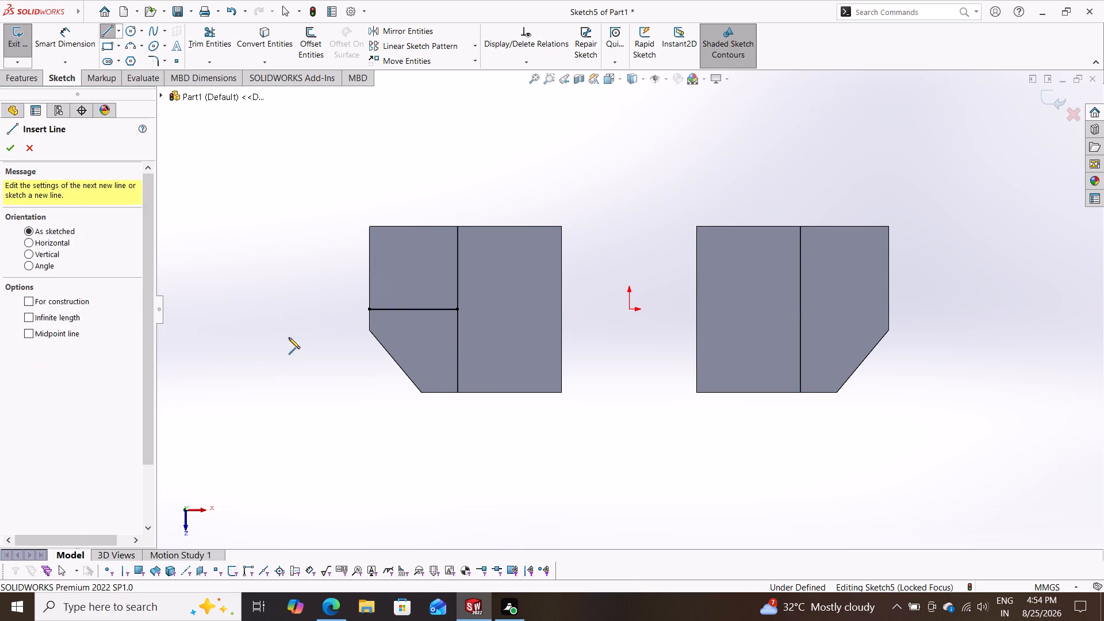
# Sketch a circle about 5.8 mm in diameter centred on the midpoint of the horizontal line.
pyautogui.click(129, 29)
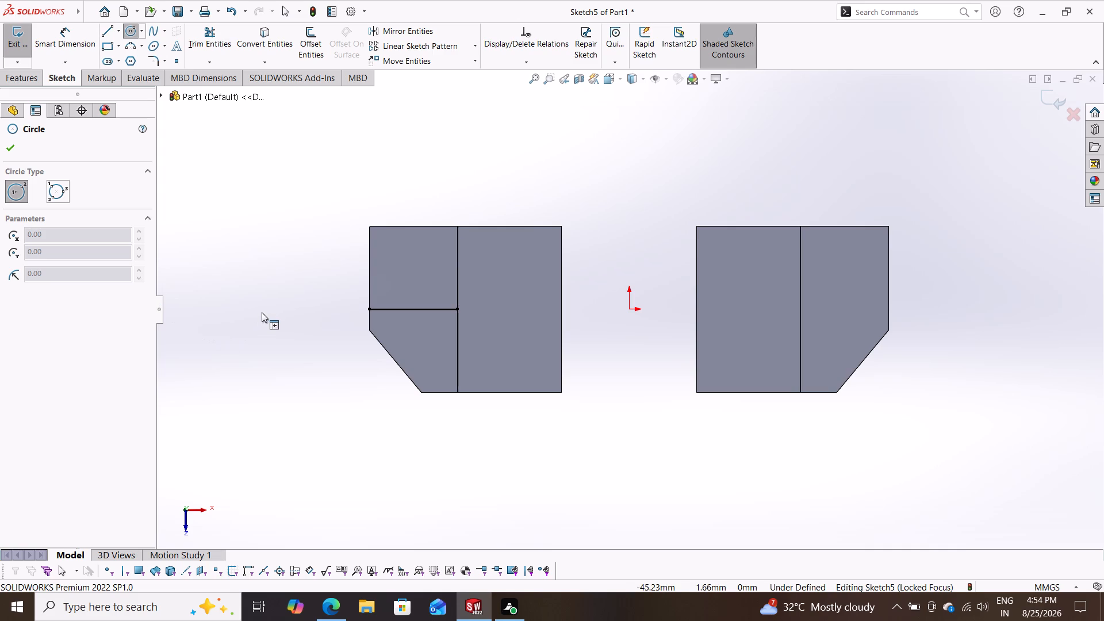
pyautogui.click(413, 309)
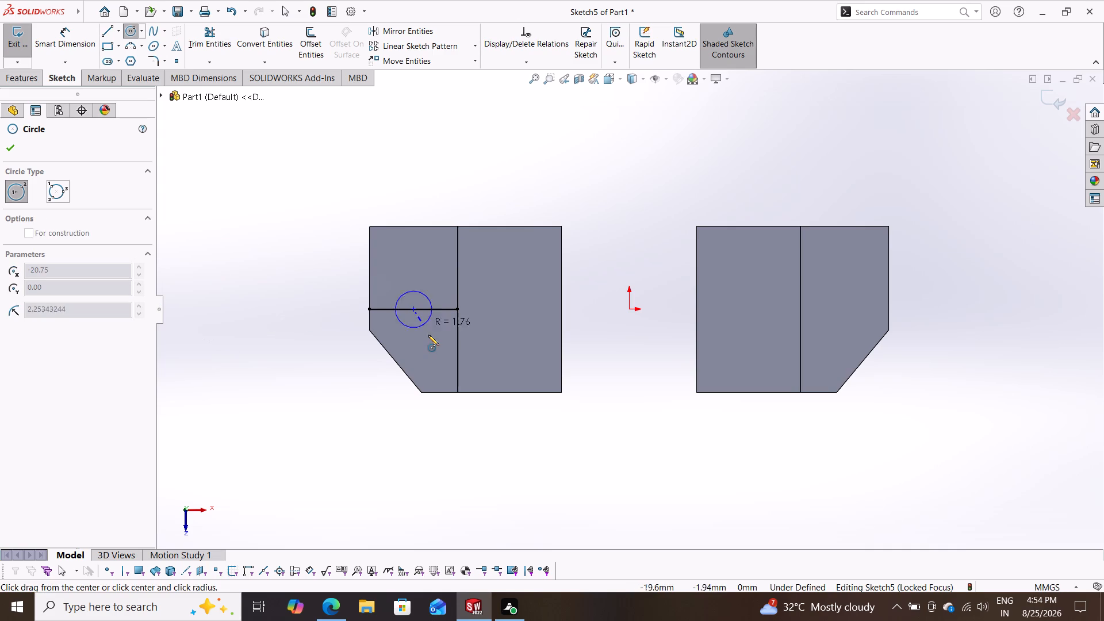
pyautogui.click(428, 336)
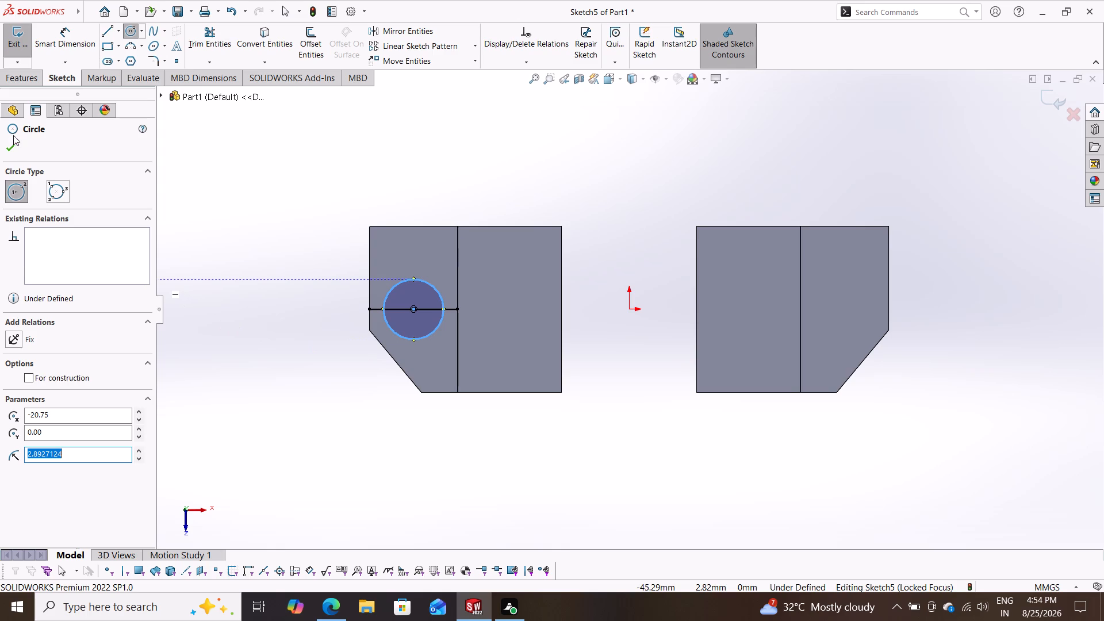
pyautogui.click(7, 145)
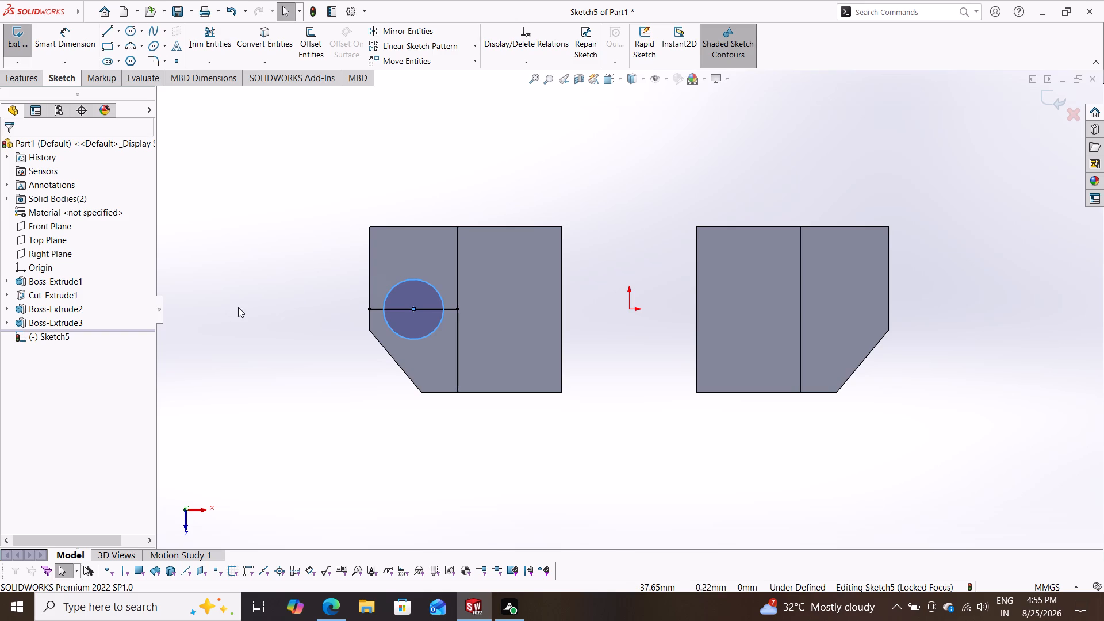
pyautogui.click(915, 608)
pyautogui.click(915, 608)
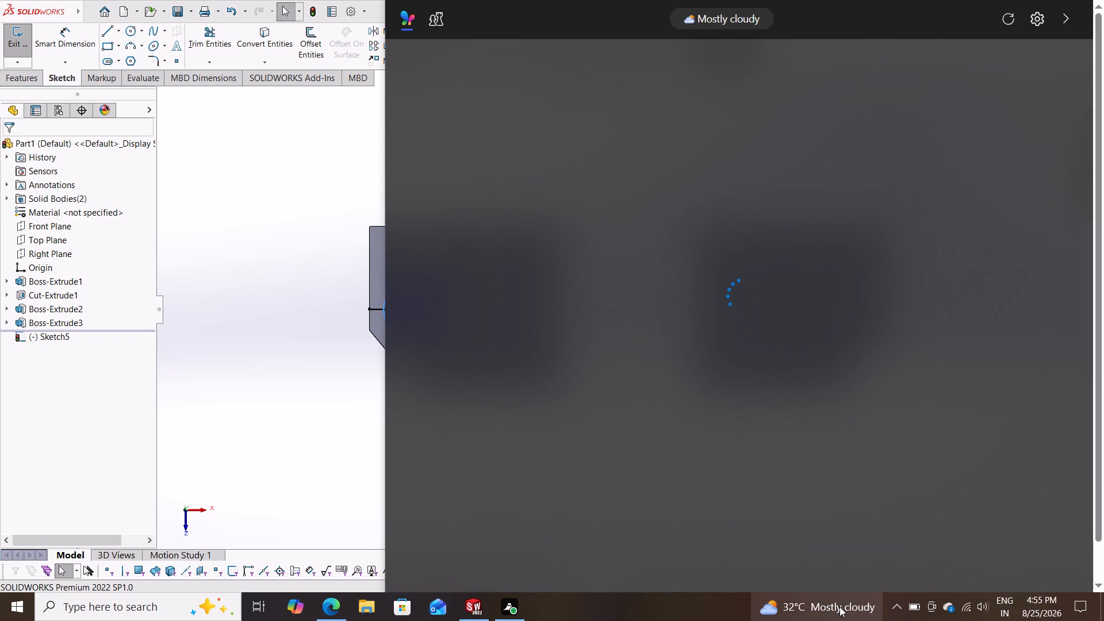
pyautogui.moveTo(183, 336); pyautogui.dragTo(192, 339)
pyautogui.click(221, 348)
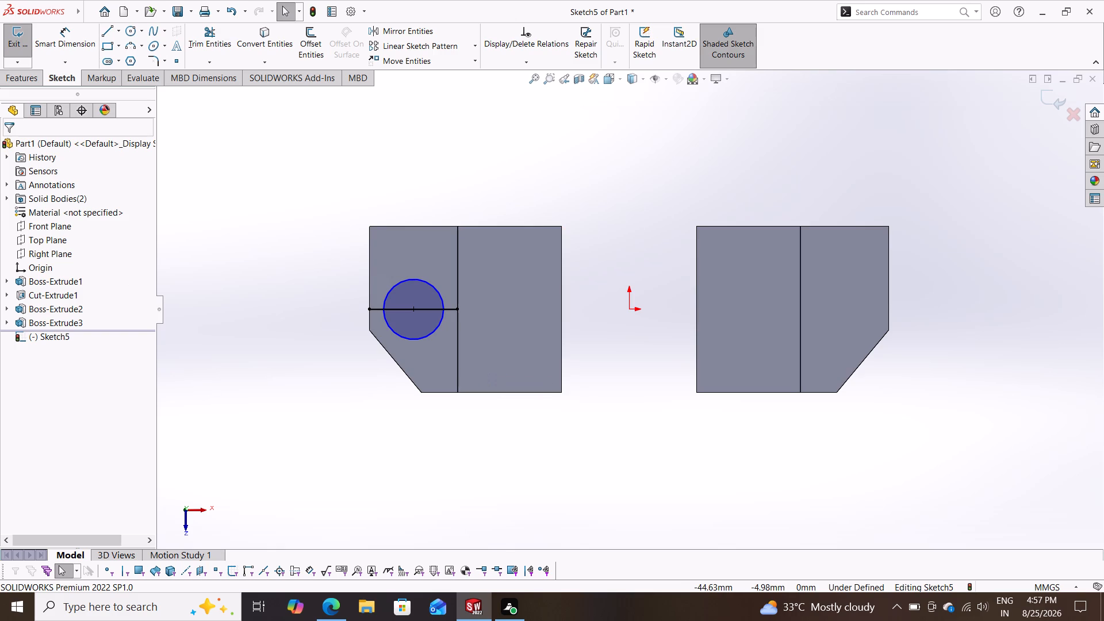
# Dimension the circle to a diameter of 7 mm.
pyautogui.click(76, 34)
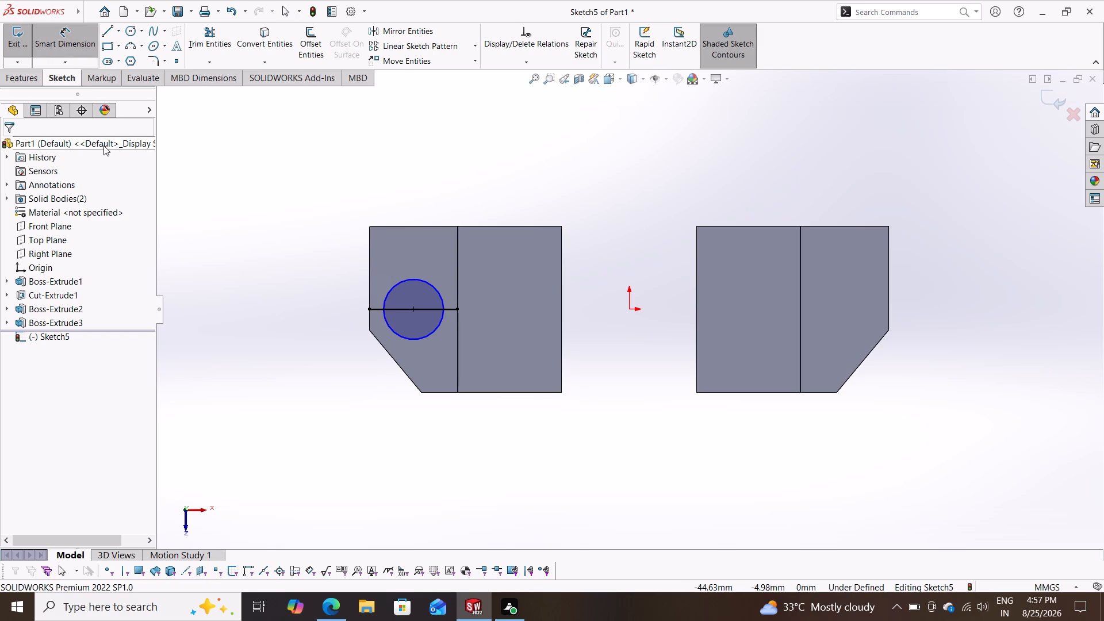
pyautogui.click(423, 283)
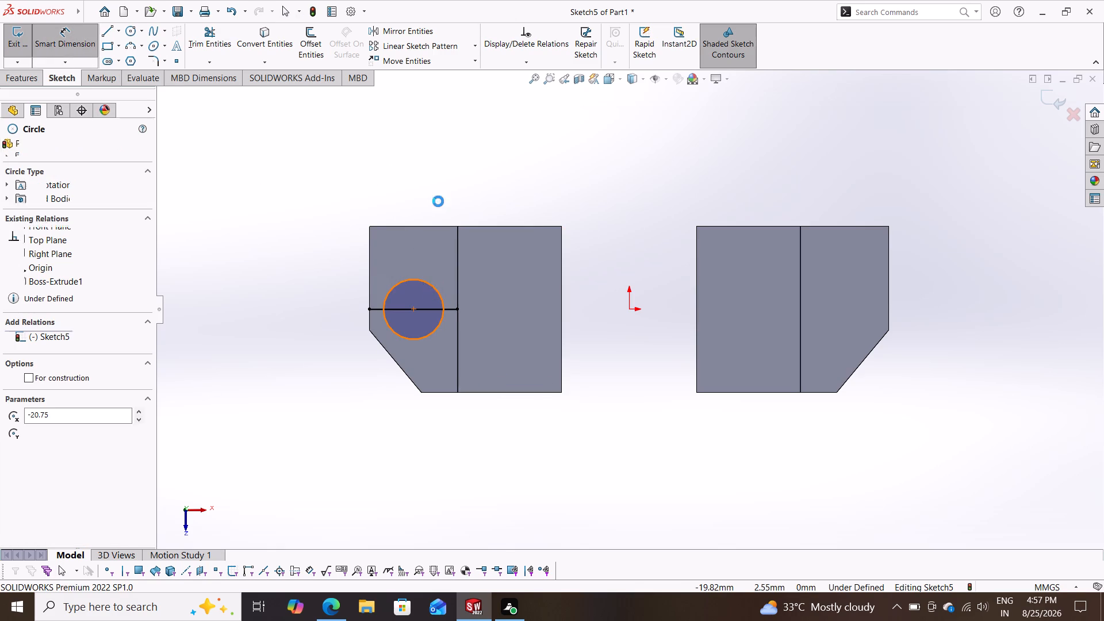
pyautogui.click(420, 171)
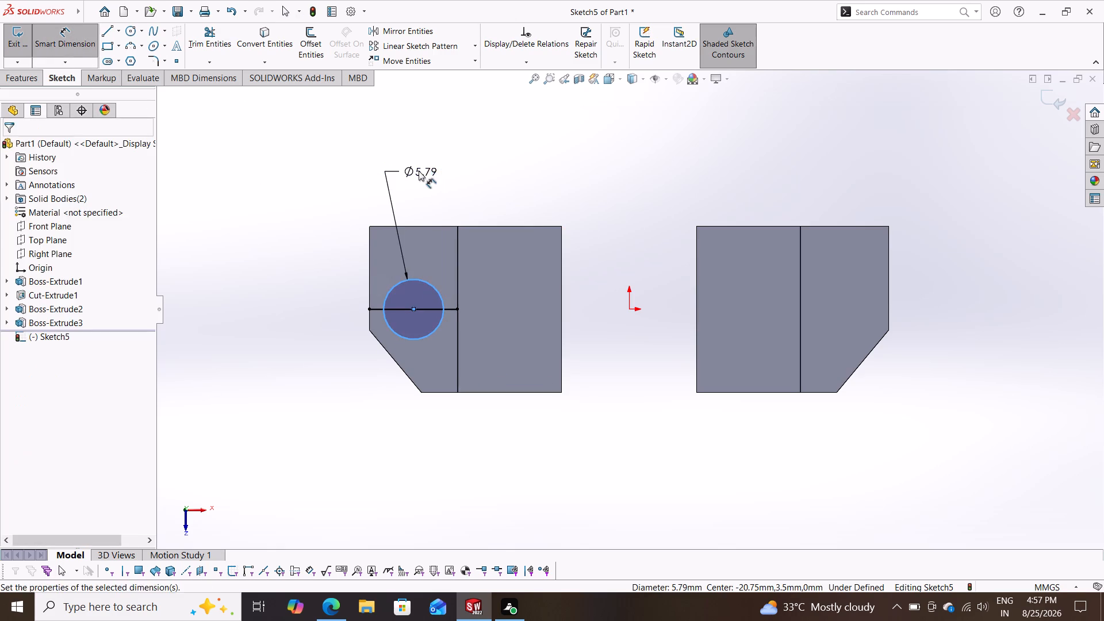
pyautogui.press('7')
pyautogui.press('Return')
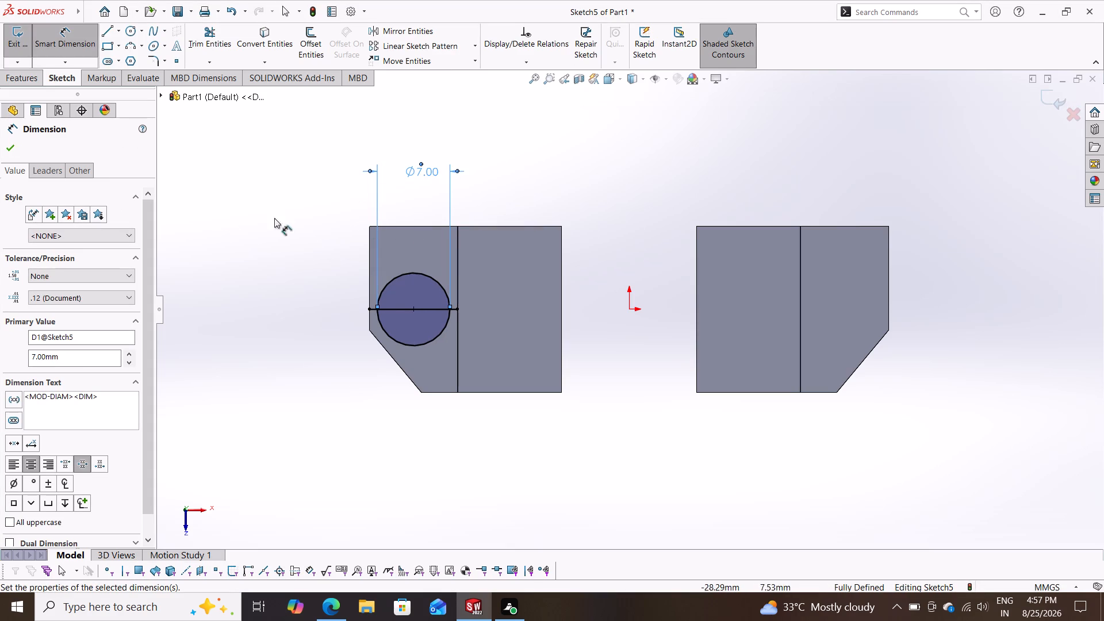
pyautogui.click(13, 144)
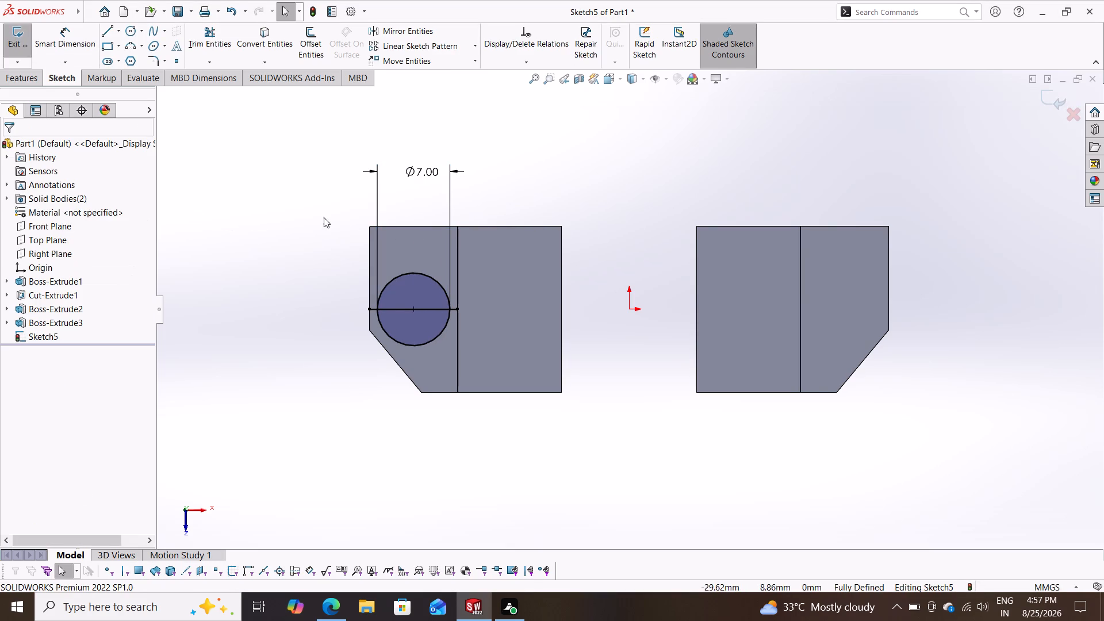
# Mirror the 7 mm circle about the Right Plane onto the right body.
pyautogui.click(421, 28)
pyautogui.click(423, 274)
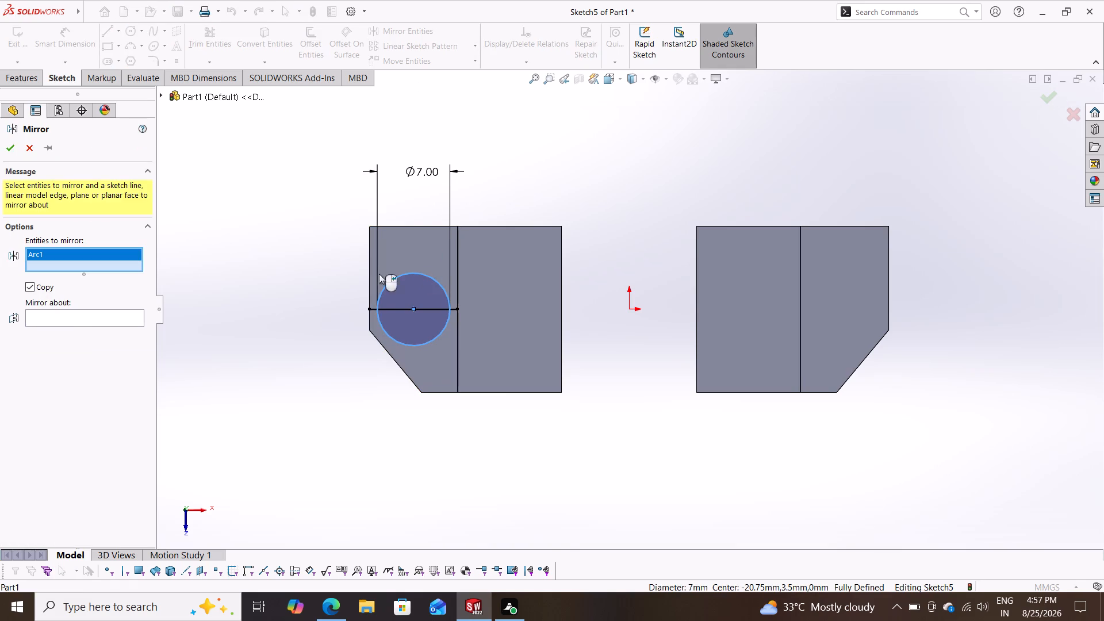
pyautogui.click(51, 315)
pyautogui.click(161, 94)
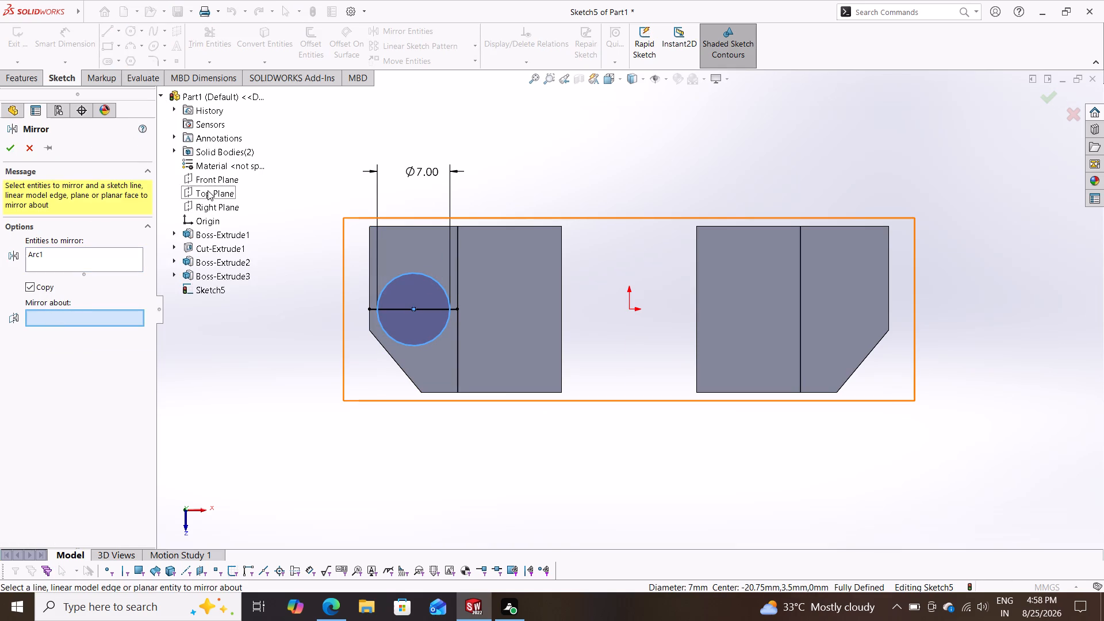
pyautogui.click(208, 205)
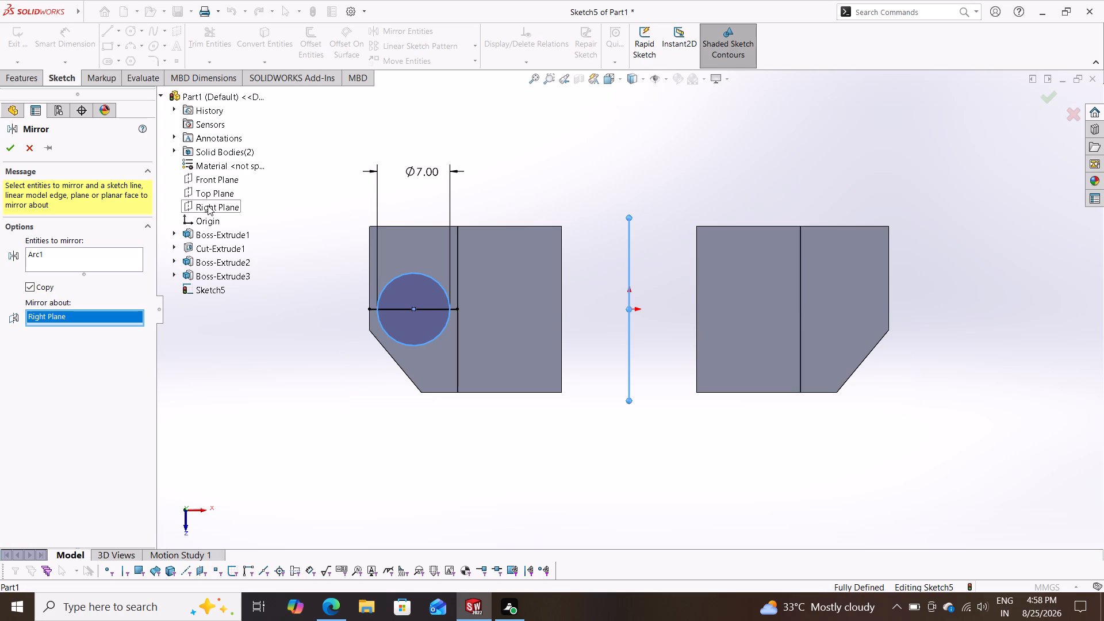
pyautogui.click(10, 151)
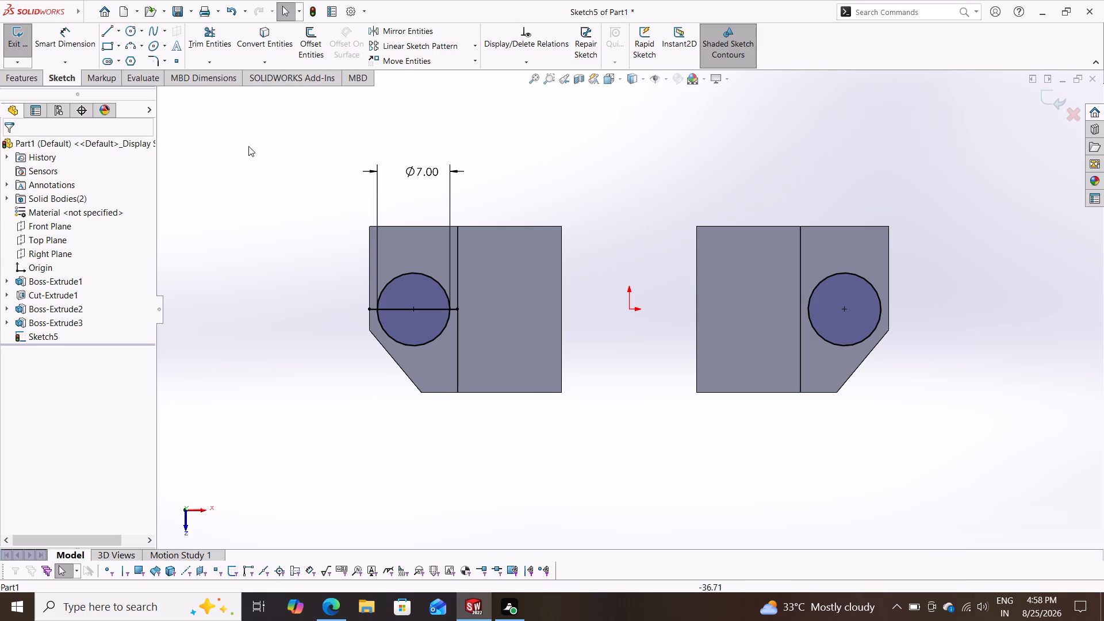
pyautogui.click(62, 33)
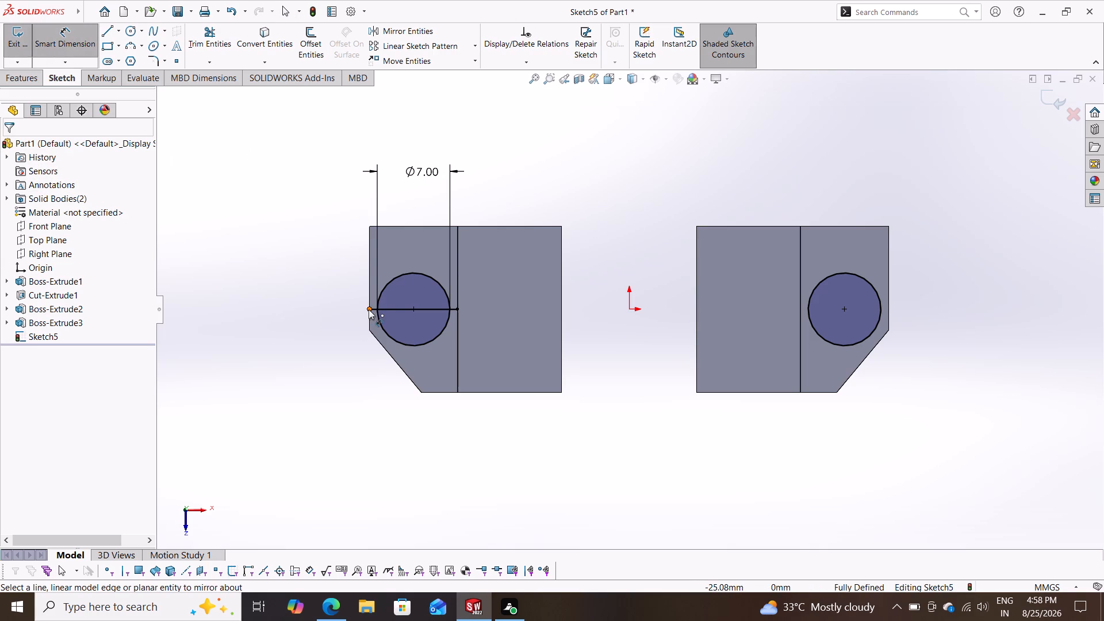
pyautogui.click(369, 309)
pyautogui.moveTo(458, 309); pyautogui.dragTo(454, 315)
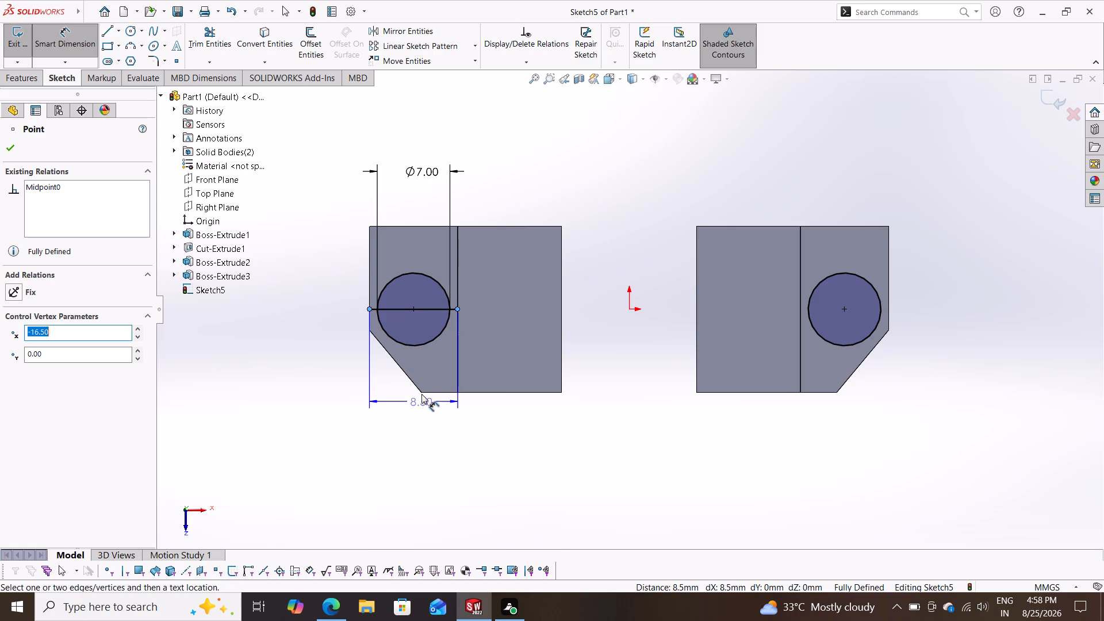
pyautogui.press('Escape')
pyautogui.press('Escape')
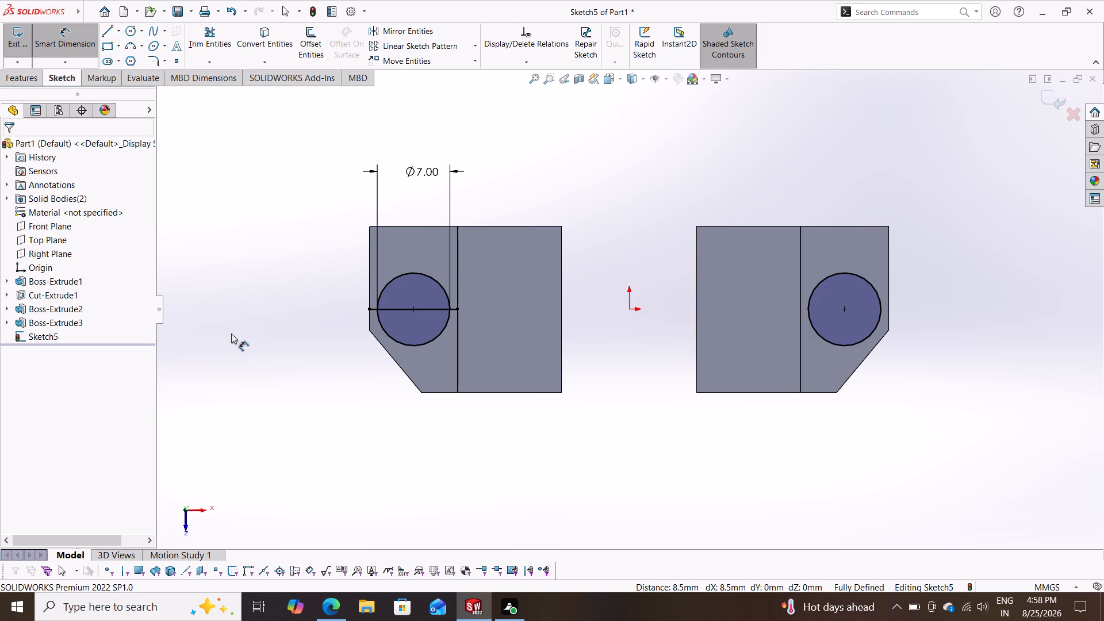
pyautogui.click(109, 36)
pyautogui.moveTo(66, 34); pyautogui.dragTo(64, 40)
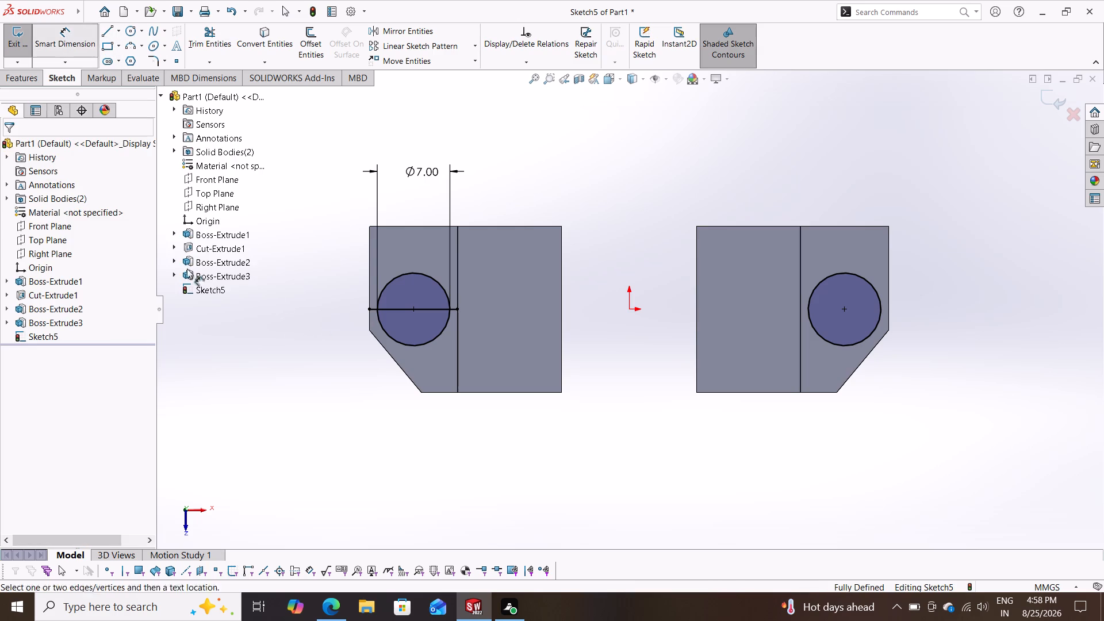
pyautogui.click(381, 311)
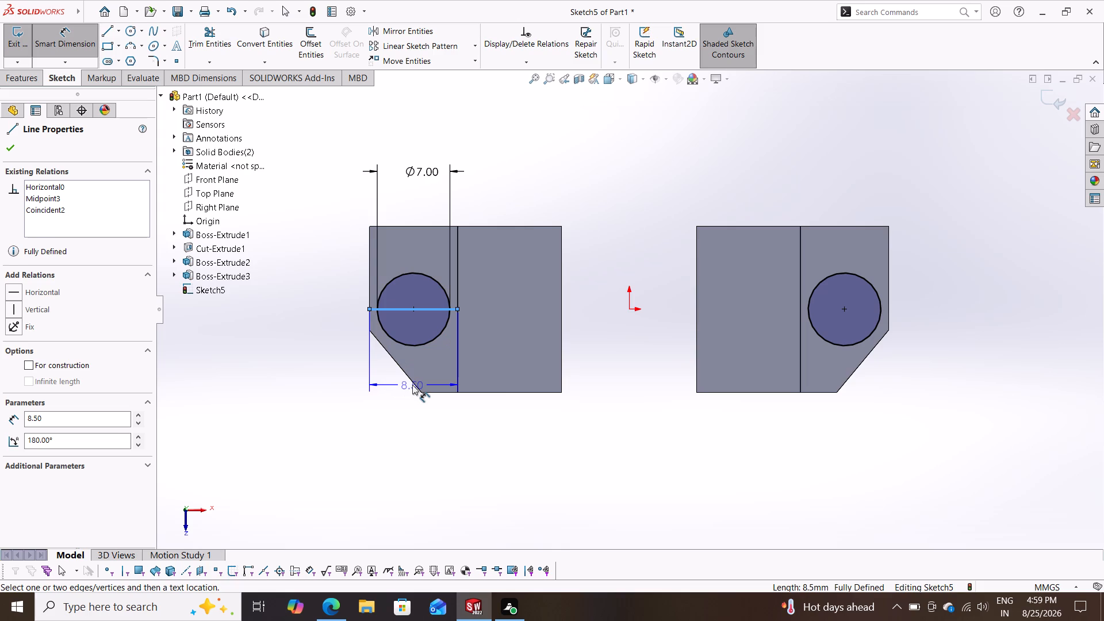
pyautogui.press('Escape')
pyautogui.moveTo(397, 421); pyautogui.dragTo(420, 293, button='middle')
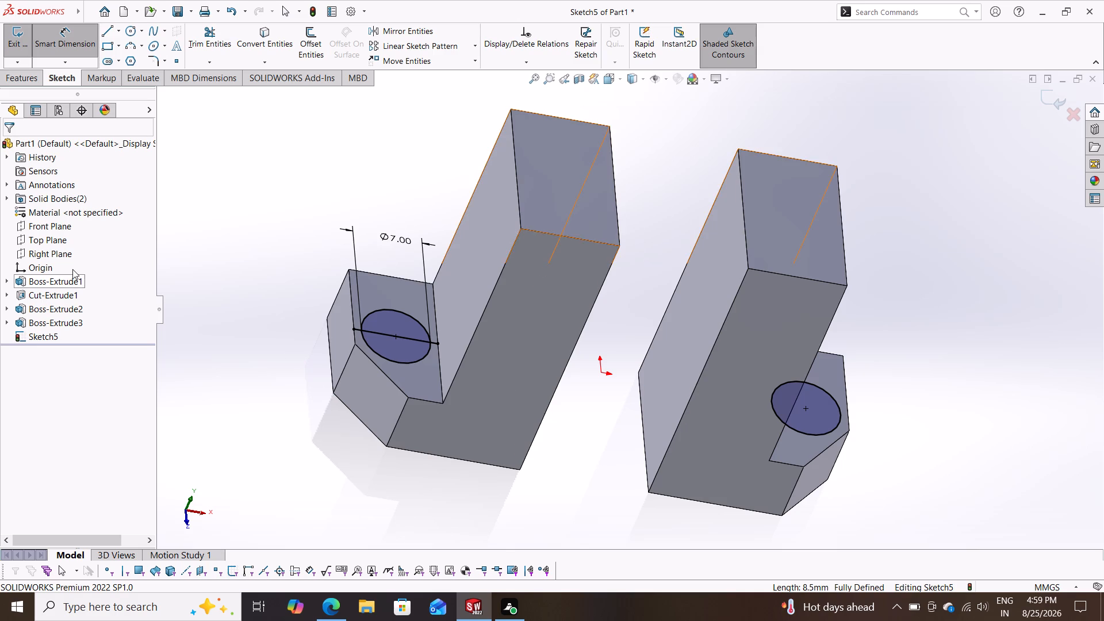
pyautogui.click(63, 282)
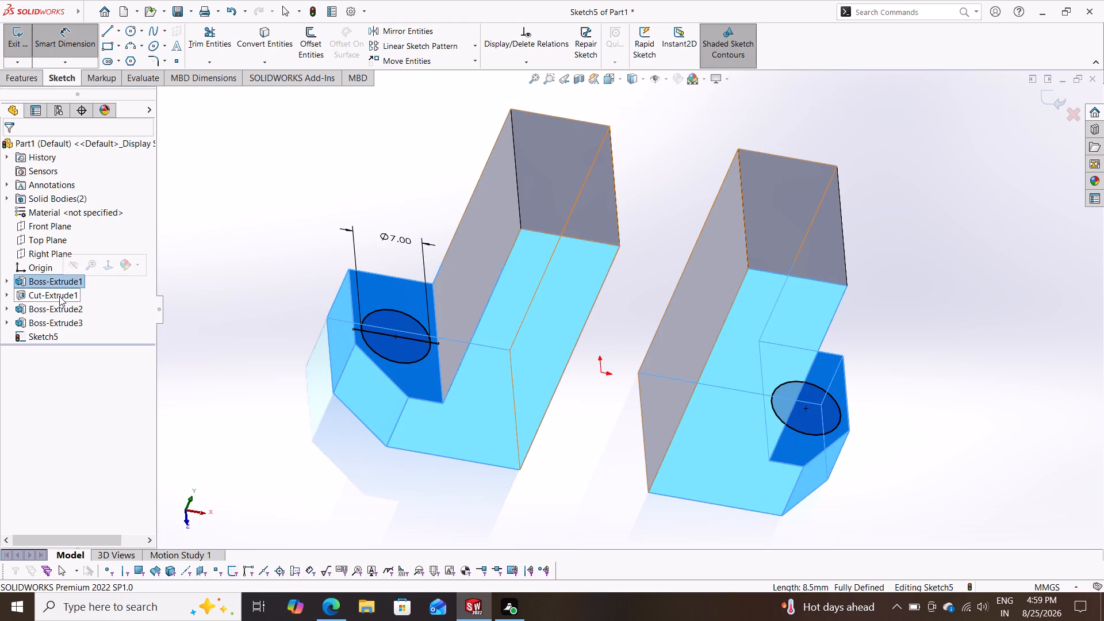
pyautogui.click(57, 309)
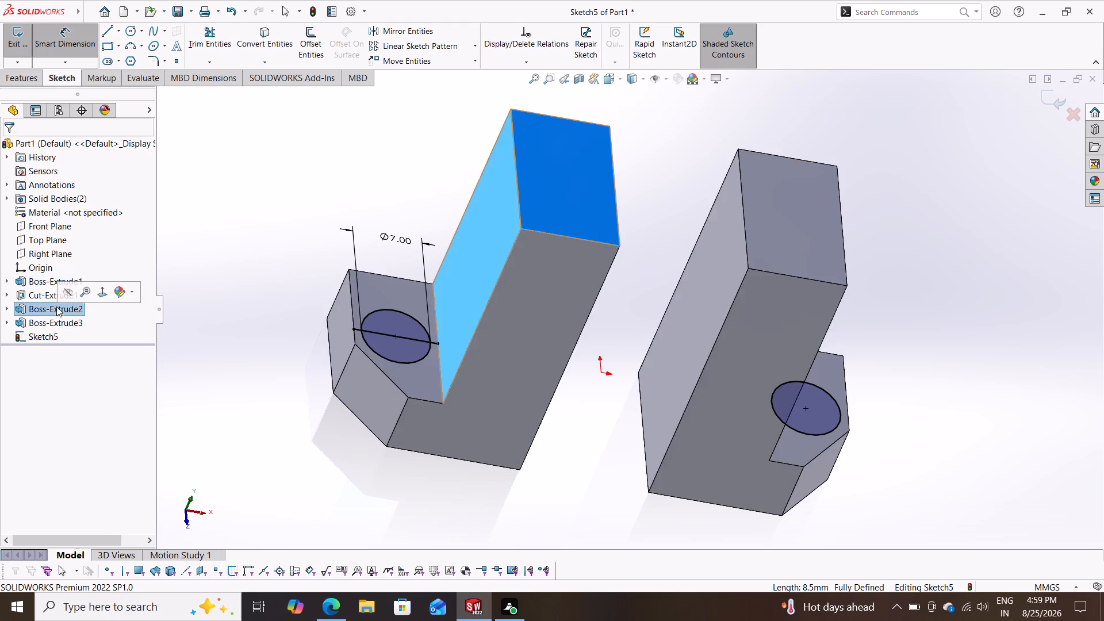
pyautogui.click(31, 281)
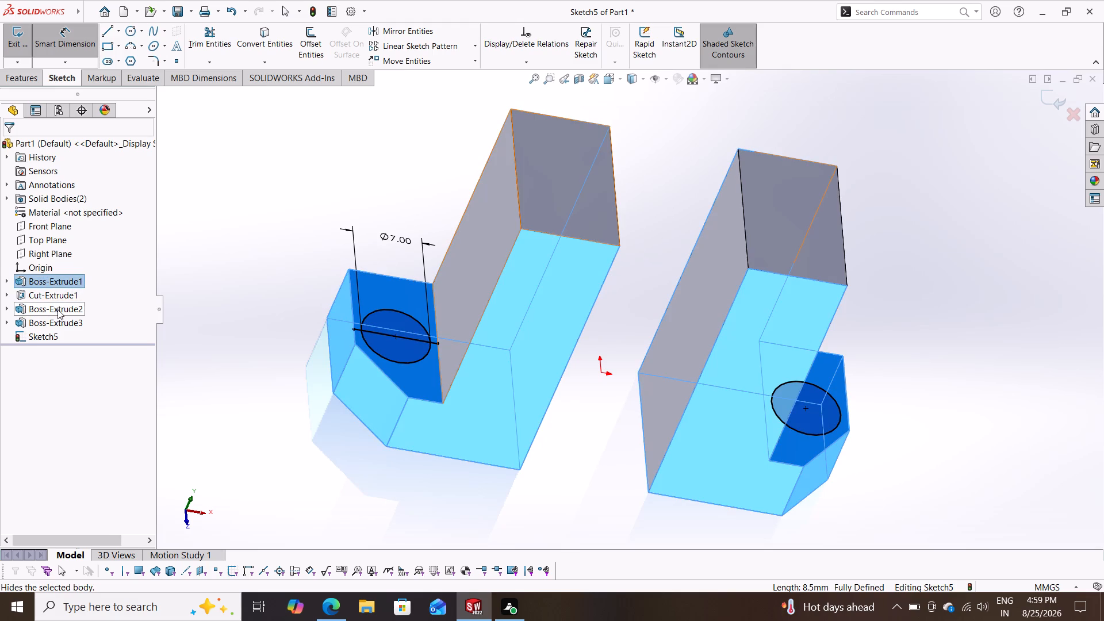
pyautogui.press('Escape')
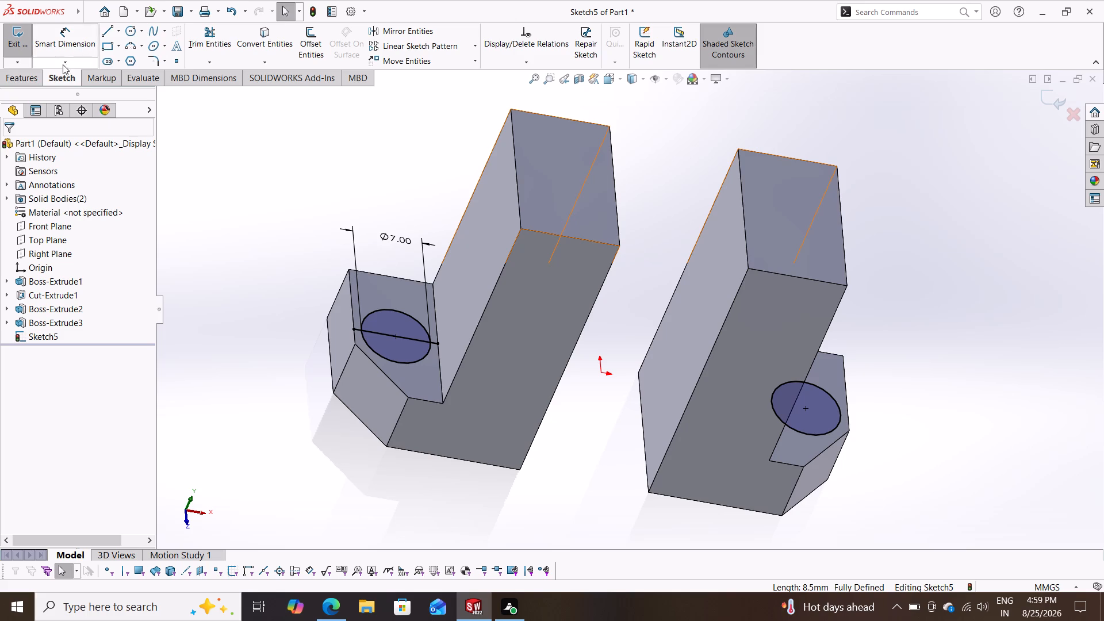
# Cut-extrude both 7 mm circles Through All, selecting both halves of the left circle and the whole right circle as contours.
pyautogui.click(29, 80)
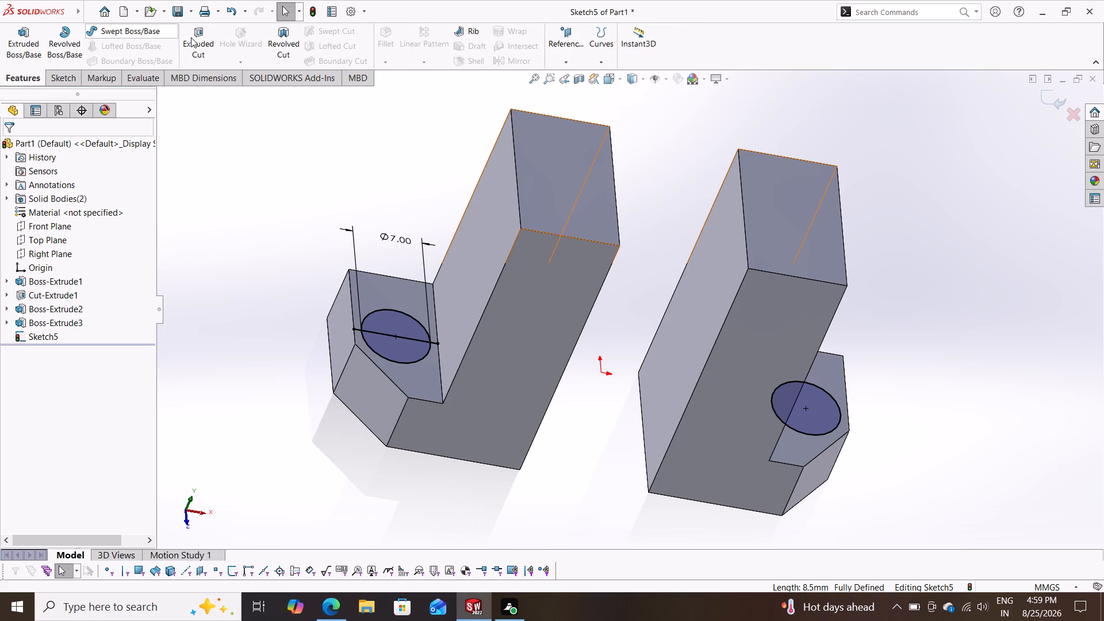
pyautogui.click(214, 39)
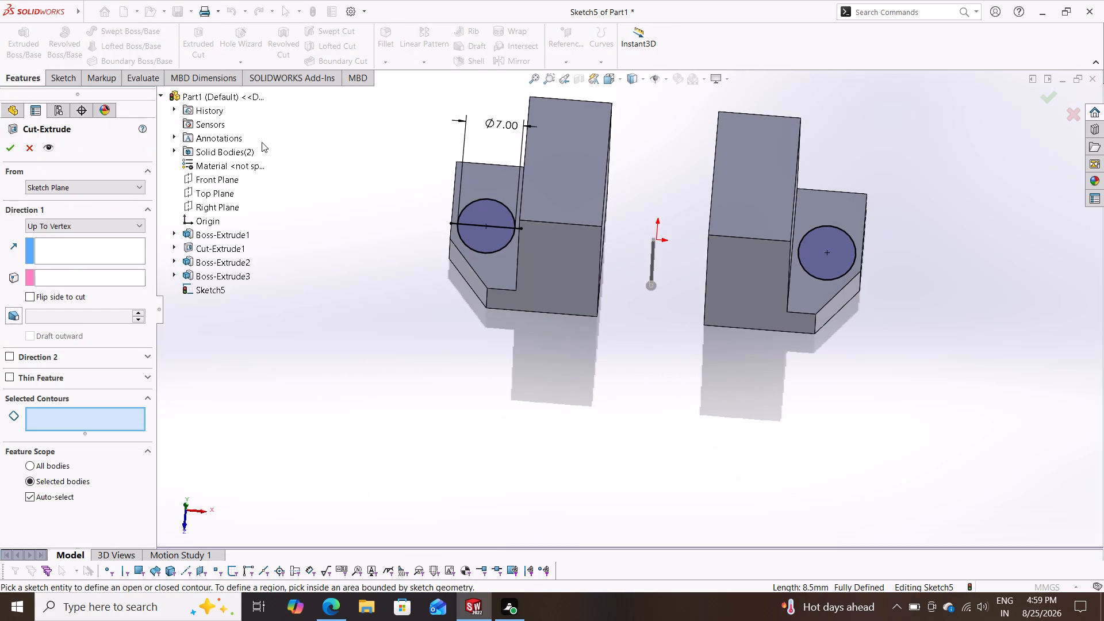
pyautogui.click(67, 228)
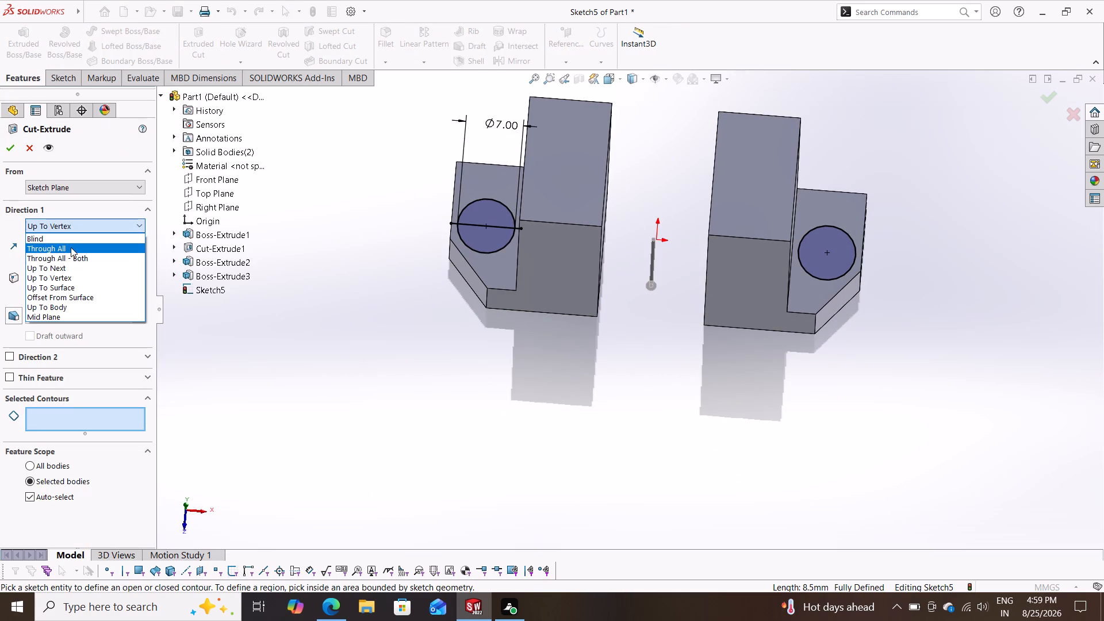
pyautogui.click(71, 247)
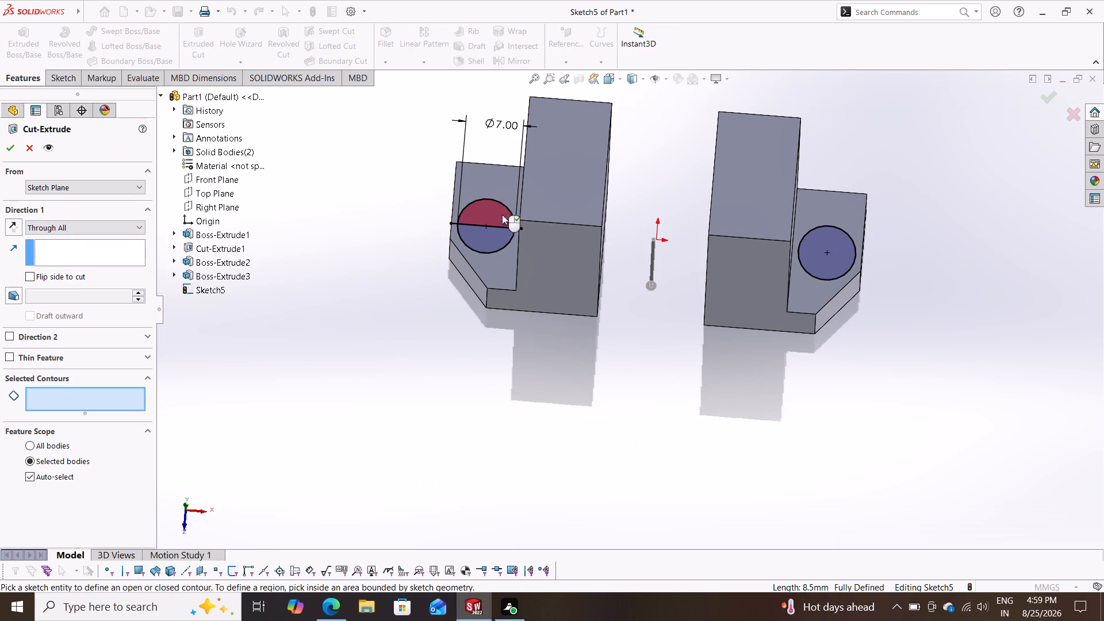
pyautogui.moveTo(488, 216); pyautogui.dragTo(493, 218)
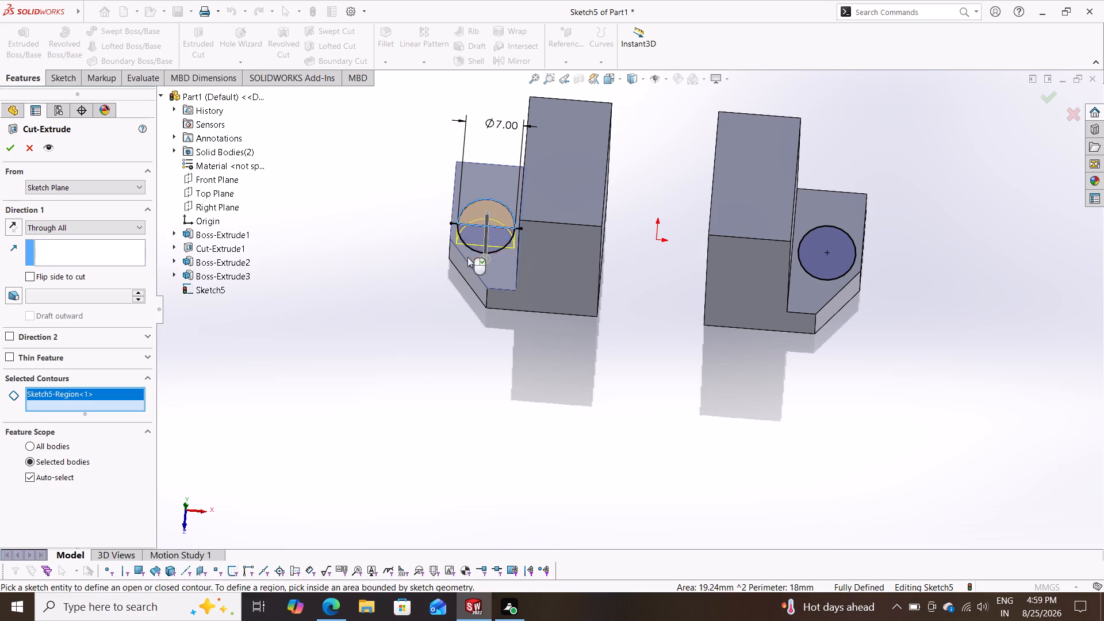
pyautogui.click(474, 238)
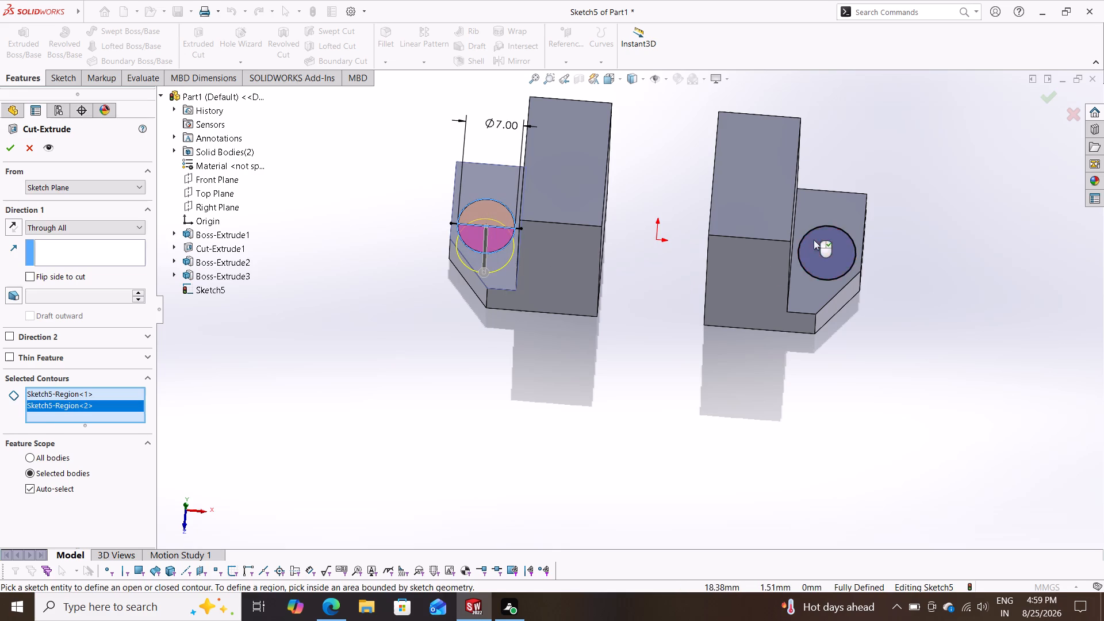
pyautogui.click(820, 240)
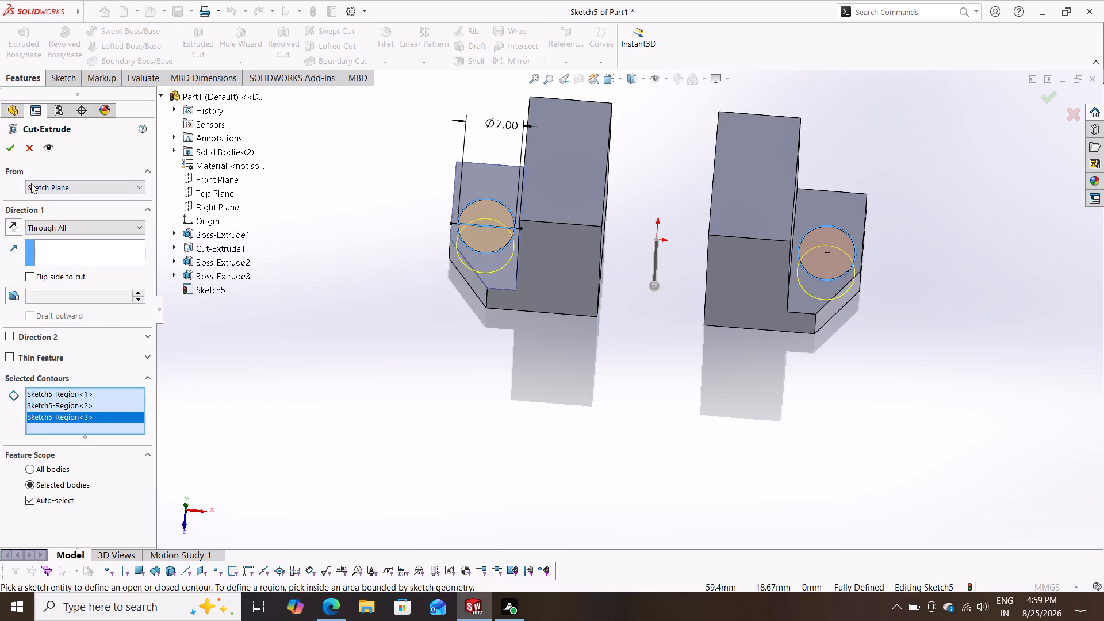
pyautogui.click(13, 141)
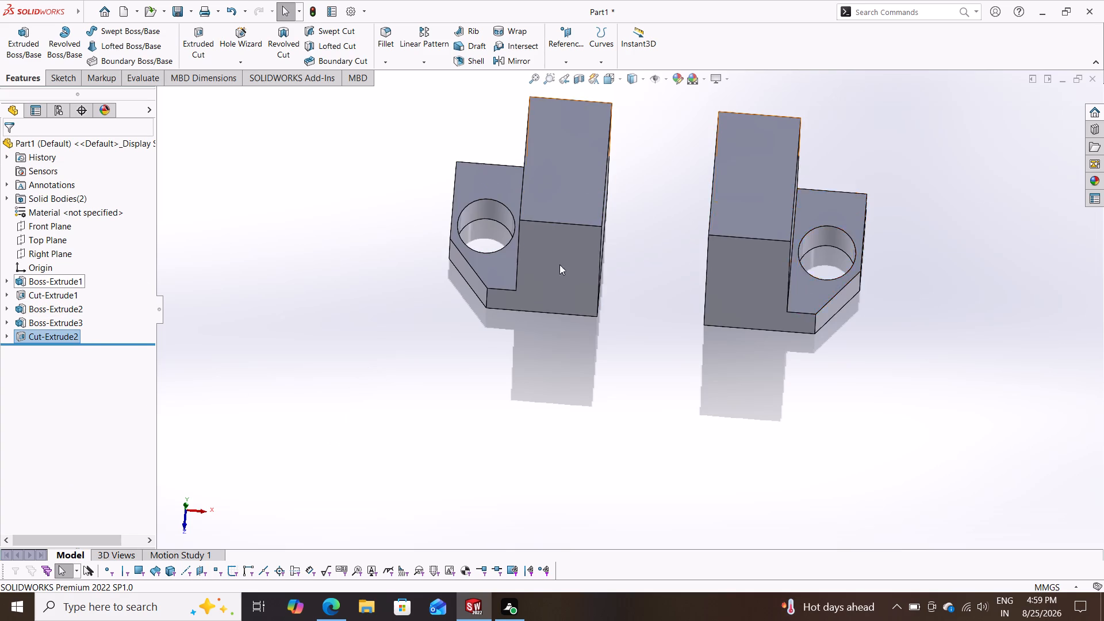
# Edit the base extrusion's sketch and dimension the long edge opposite the angled corners to 55 mm.
pyautogui.click(39, 284)
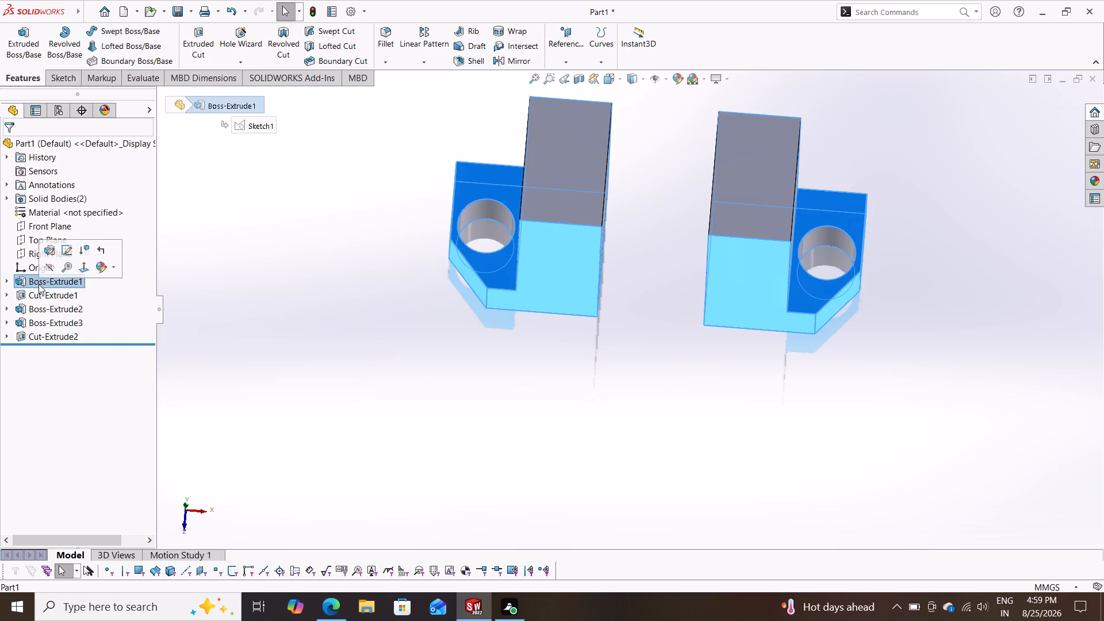
pyautogui.click(64, 250)
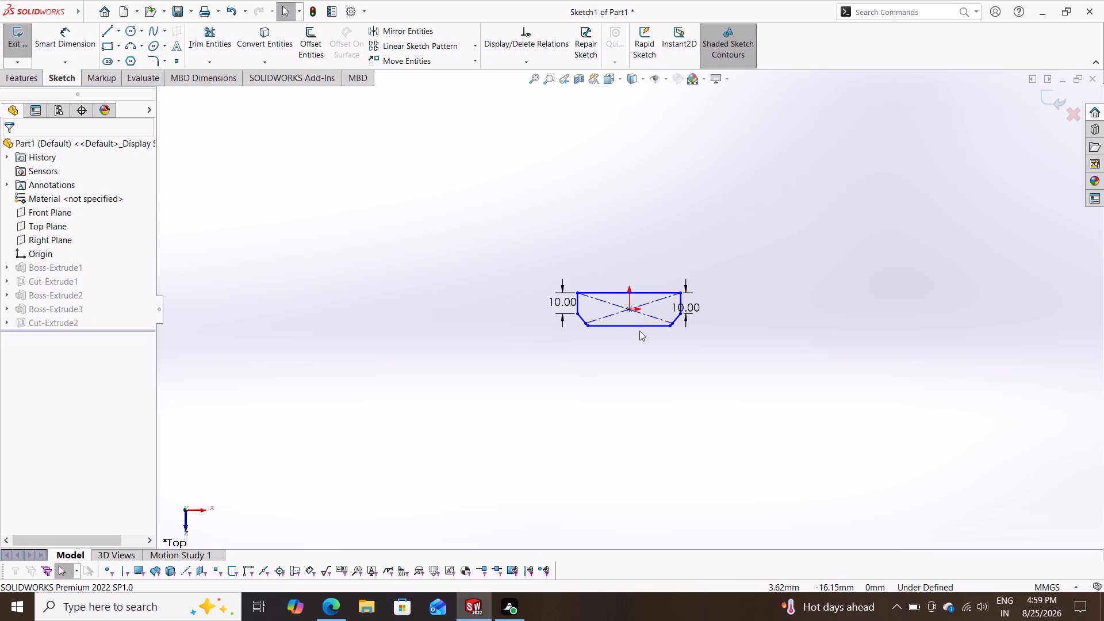
pyautogui.scroll(-7, 641, 323)
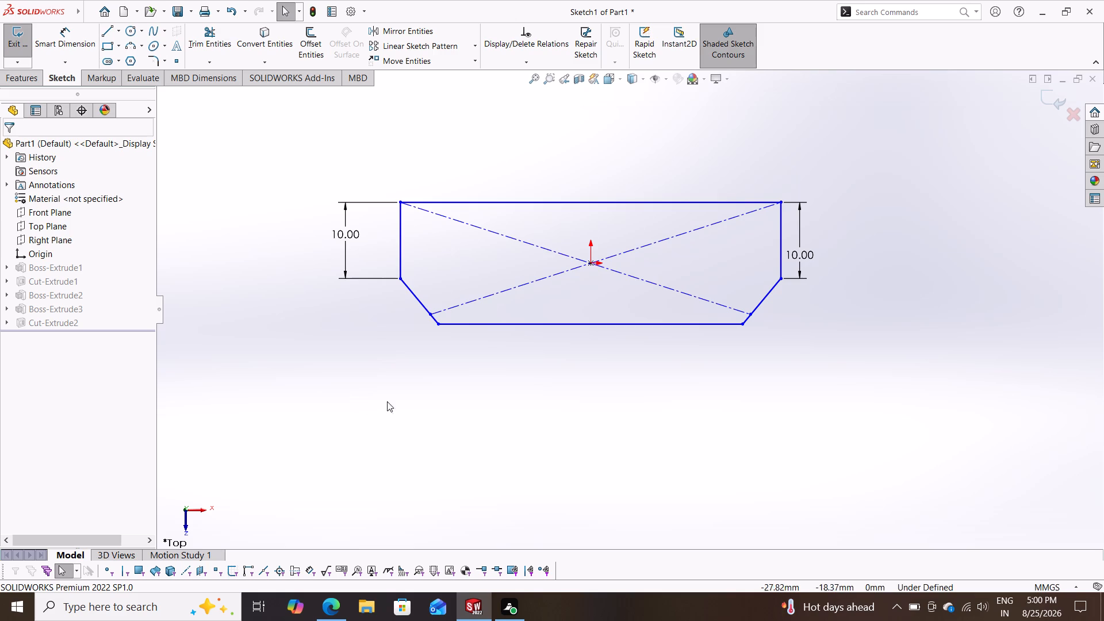
pyautogui.click(69, 39)
pyautogui.click(593, 203)
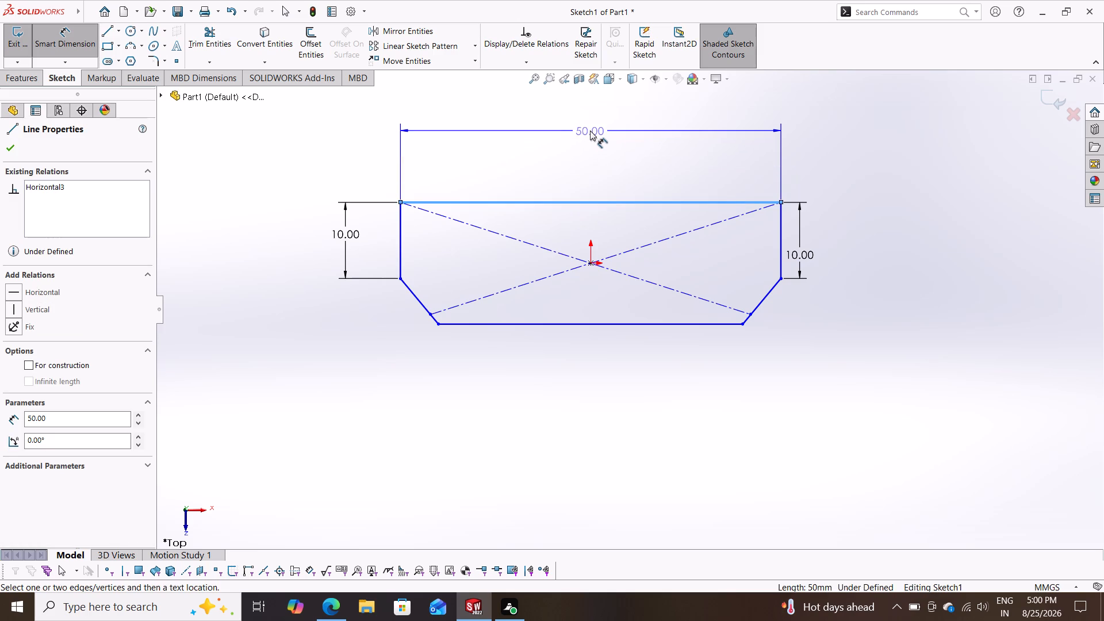
pyautogui.click(590, 131)
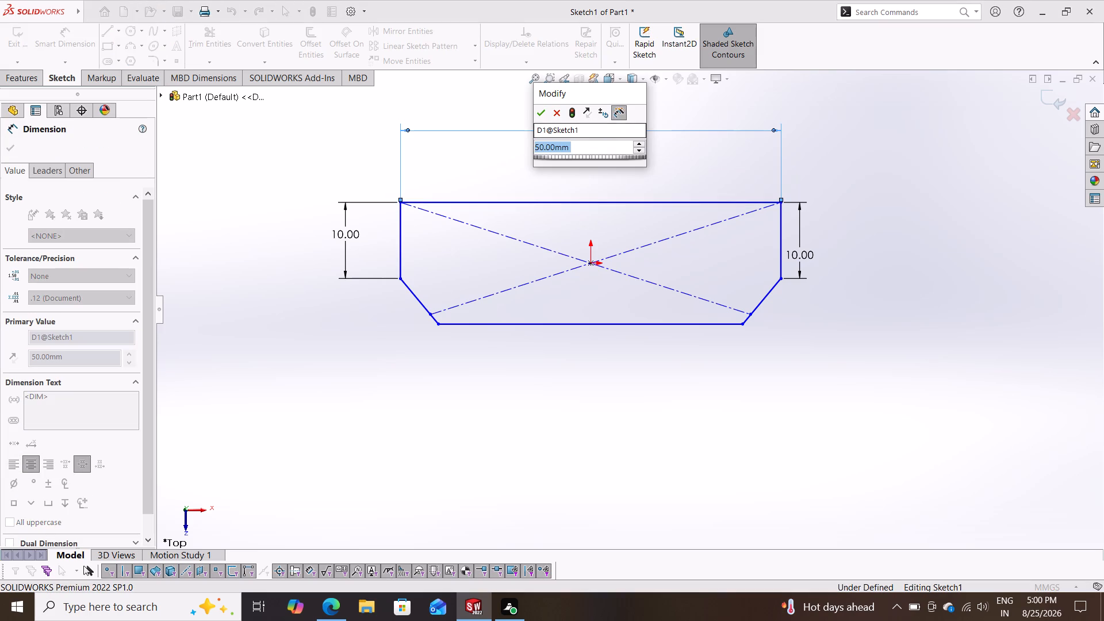
pyautogui.write('55')
pyautogui.press('Return')
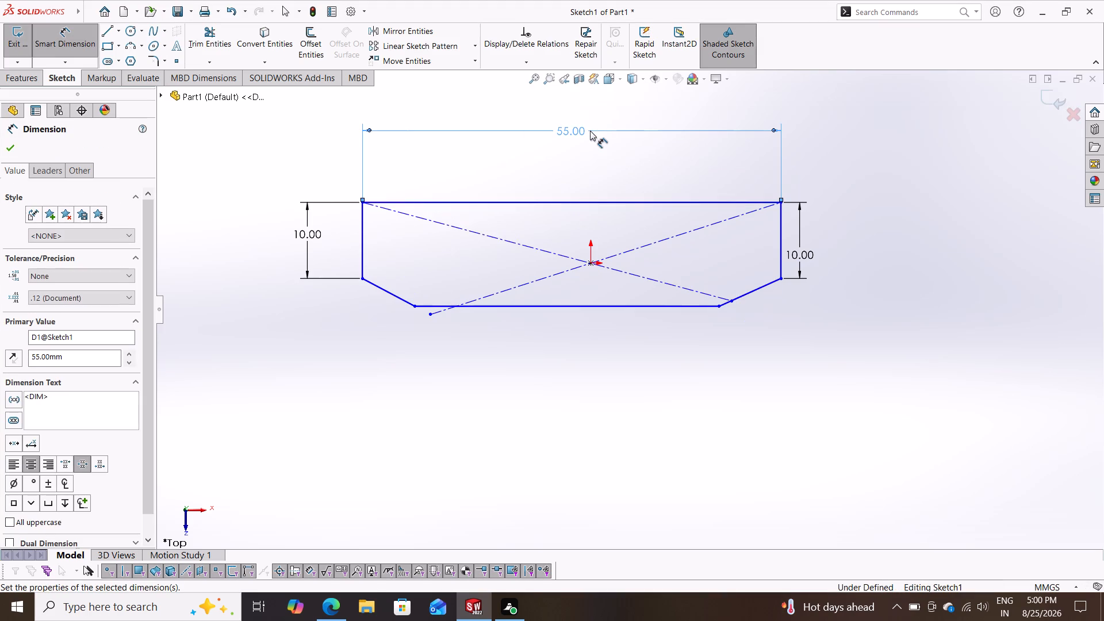
# Dimension the horizontal distance from the origin to the profile's upper-right corner as 55/2 mm, and rebuild the part.
pyautogui.click(594, 262)
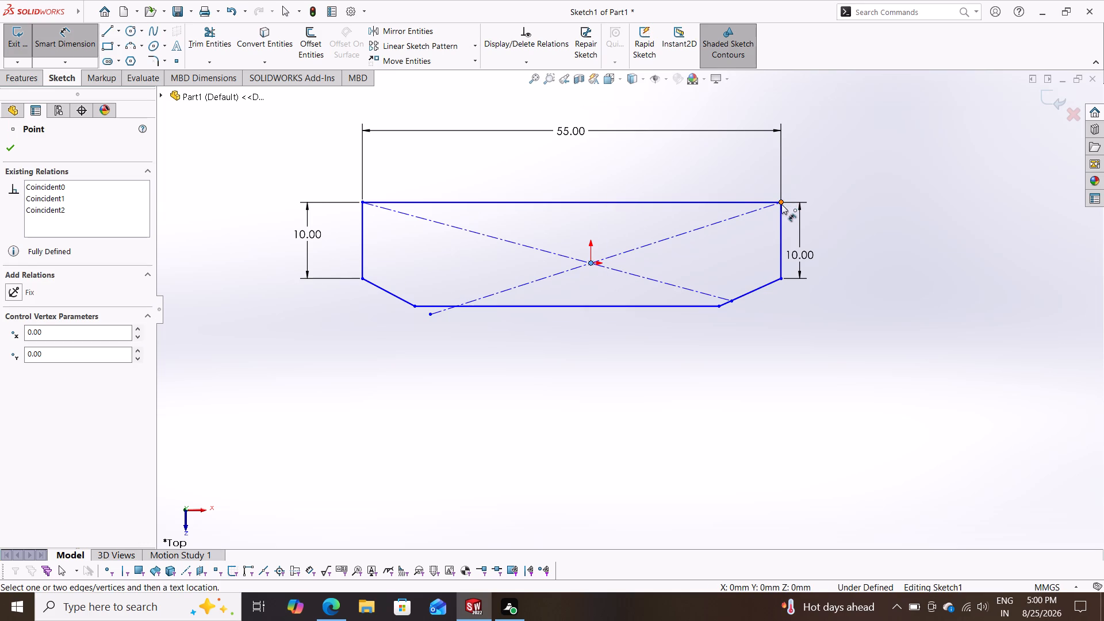
pyautogui.click(783, 204)
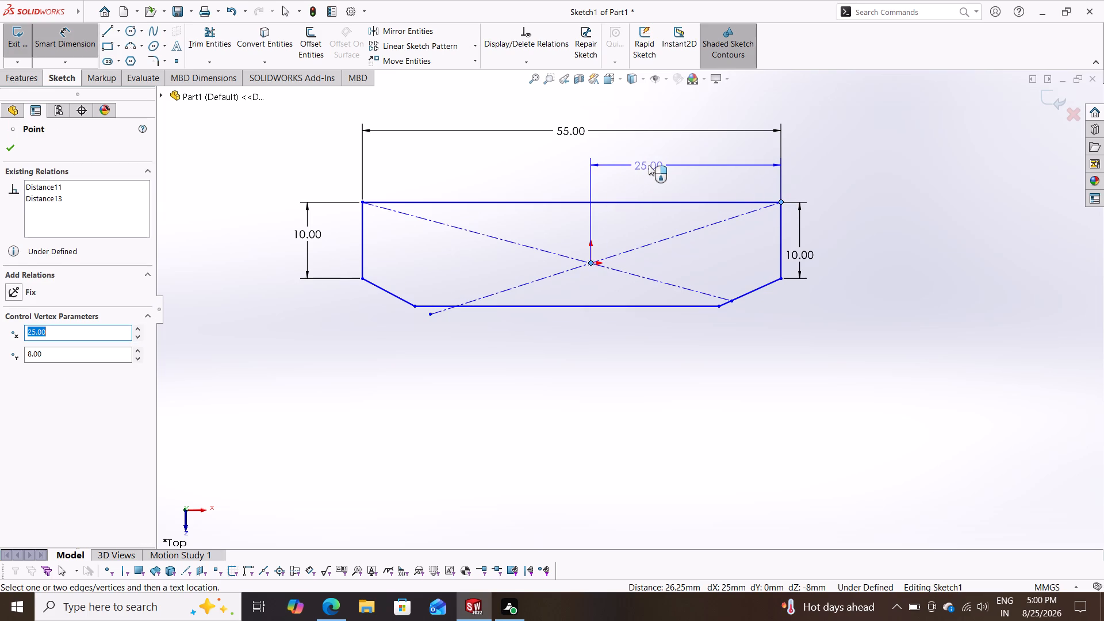
pyautogui.click(649, 165)
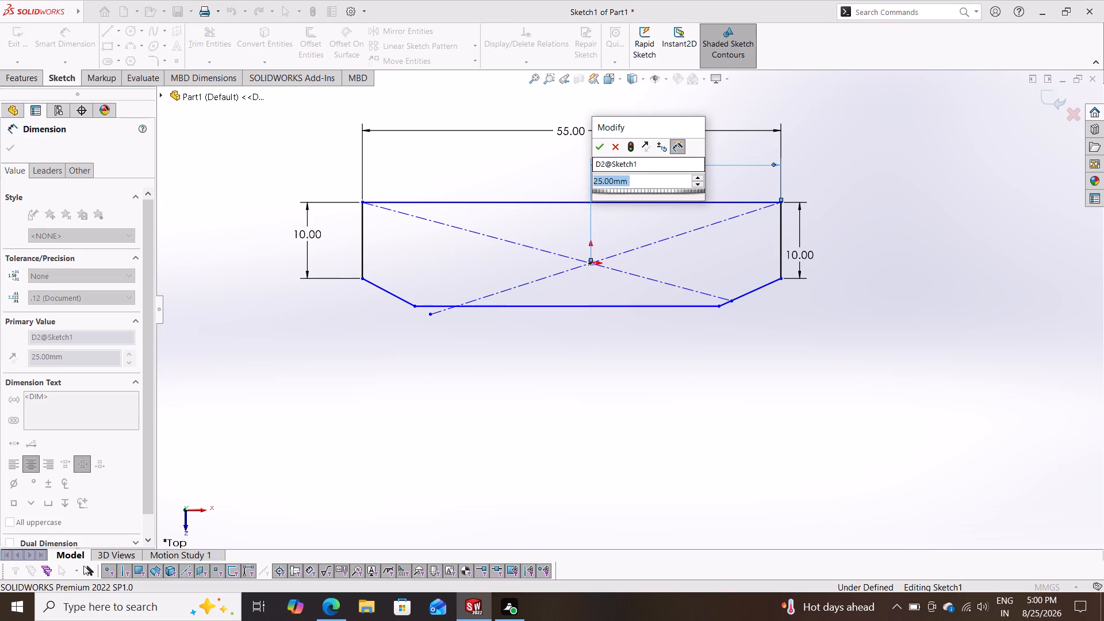
pyautogui.write('55')
pyautogui.write('/2')
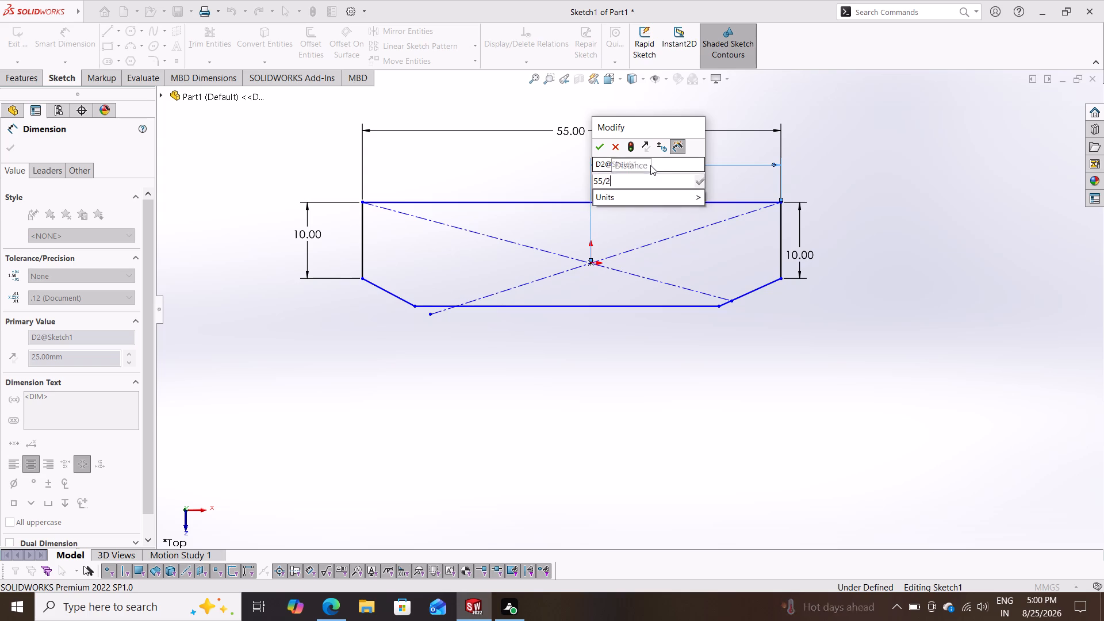
pyautogui.press('Return')
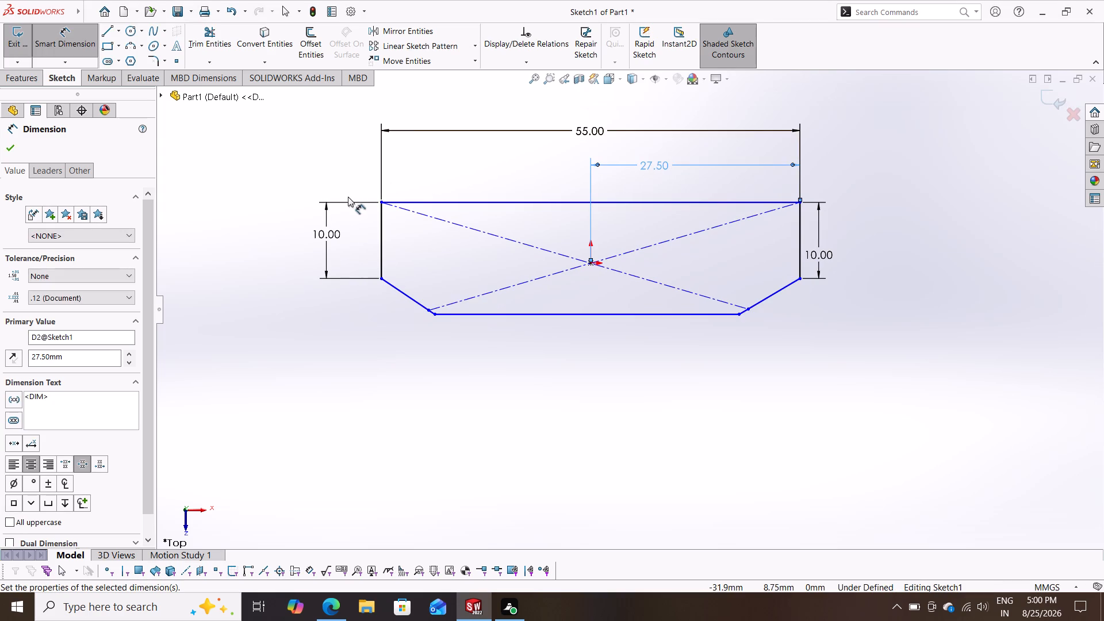
pyautogui.click(17, 148)
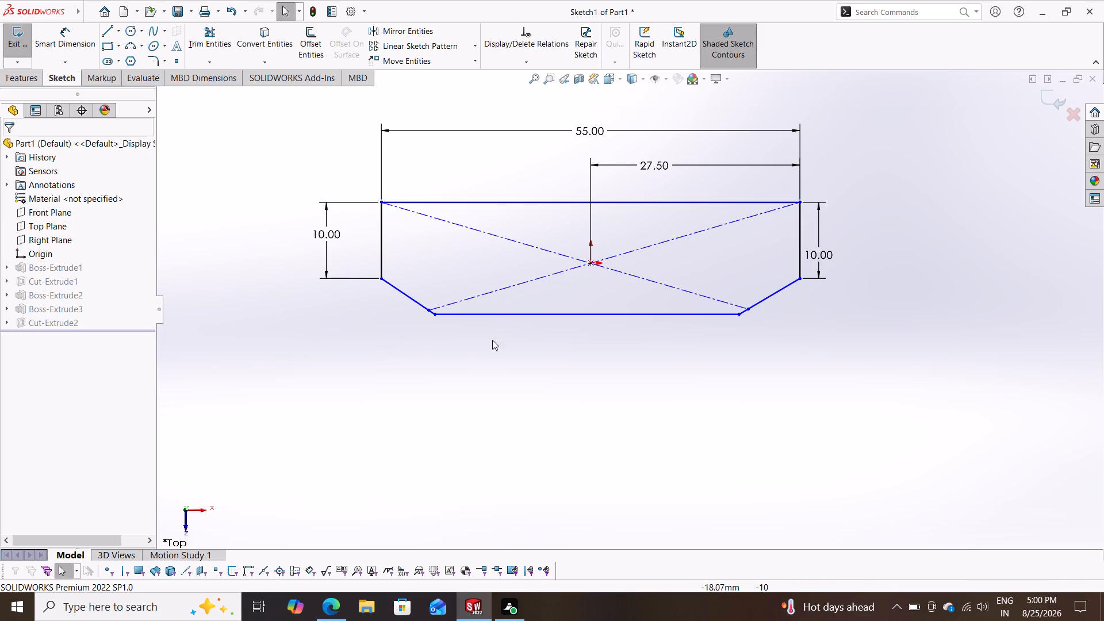
pyautogui.click(1051, 98)
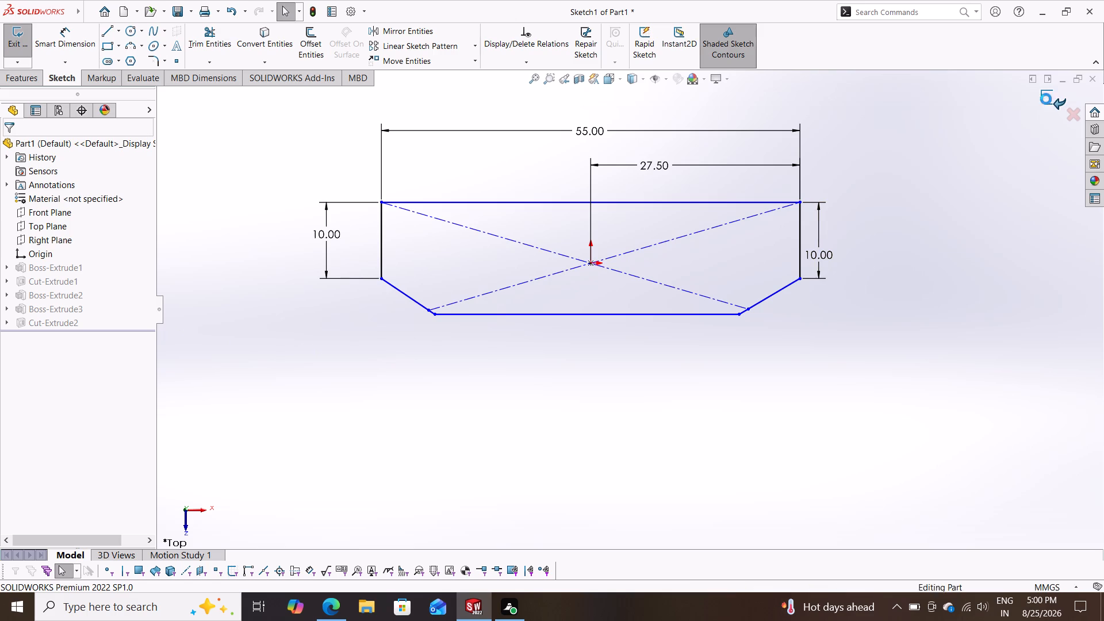
pyautogui.click(562, 314)
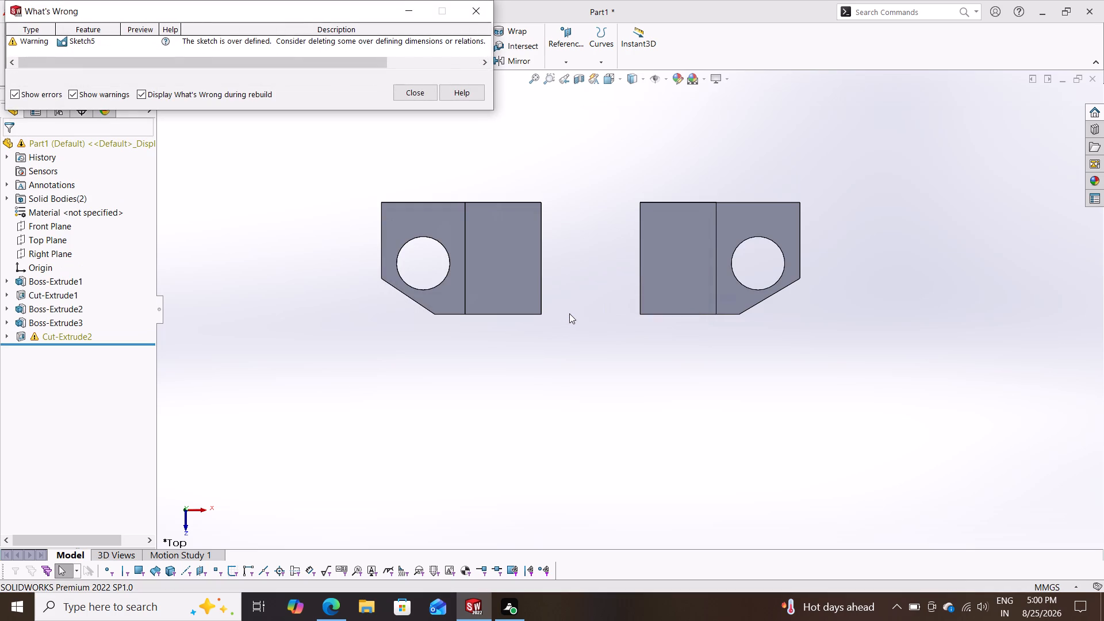
pyautogui.click(417, 93)
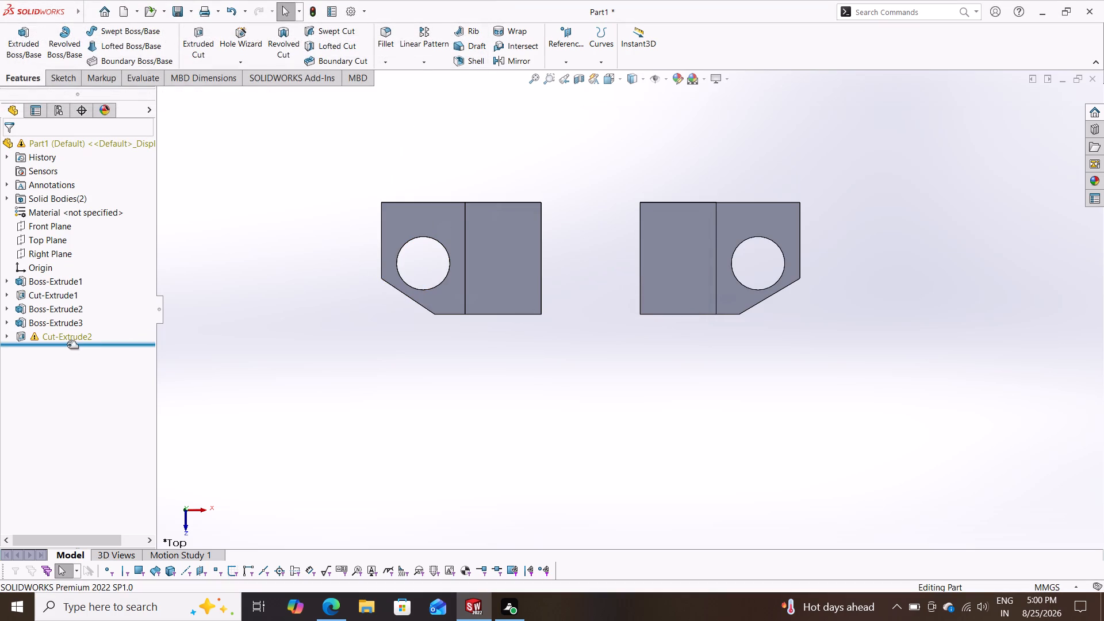
# Edit the hole cut's sketch and delete the over-defined horizontal construction line through the left circle.
pyautogui.click(74, 339)
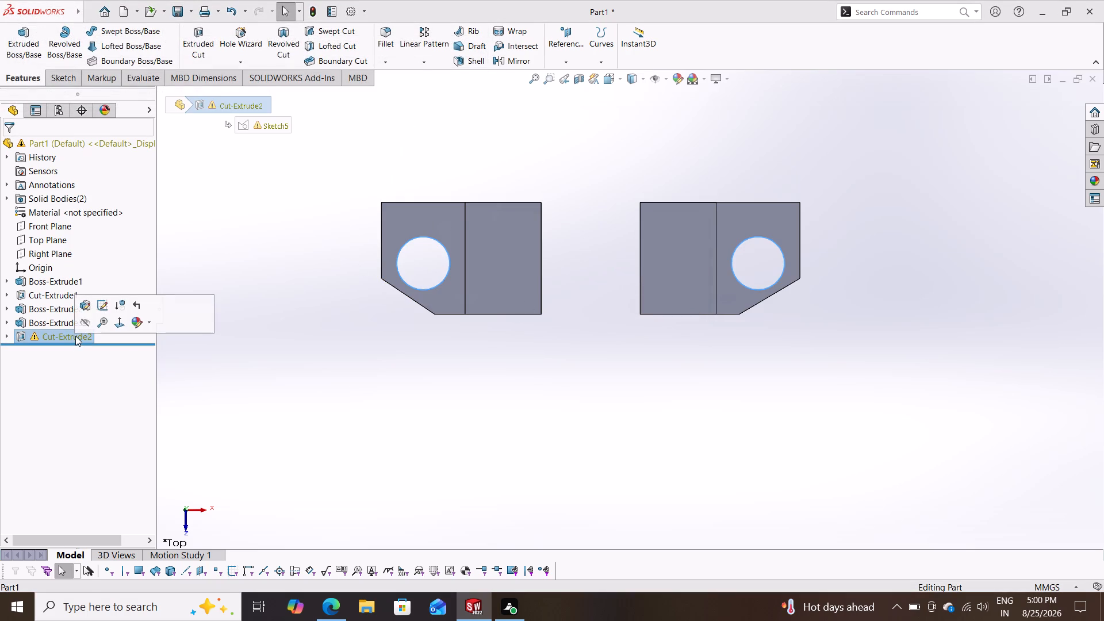
pyautogui.click(101, 303)
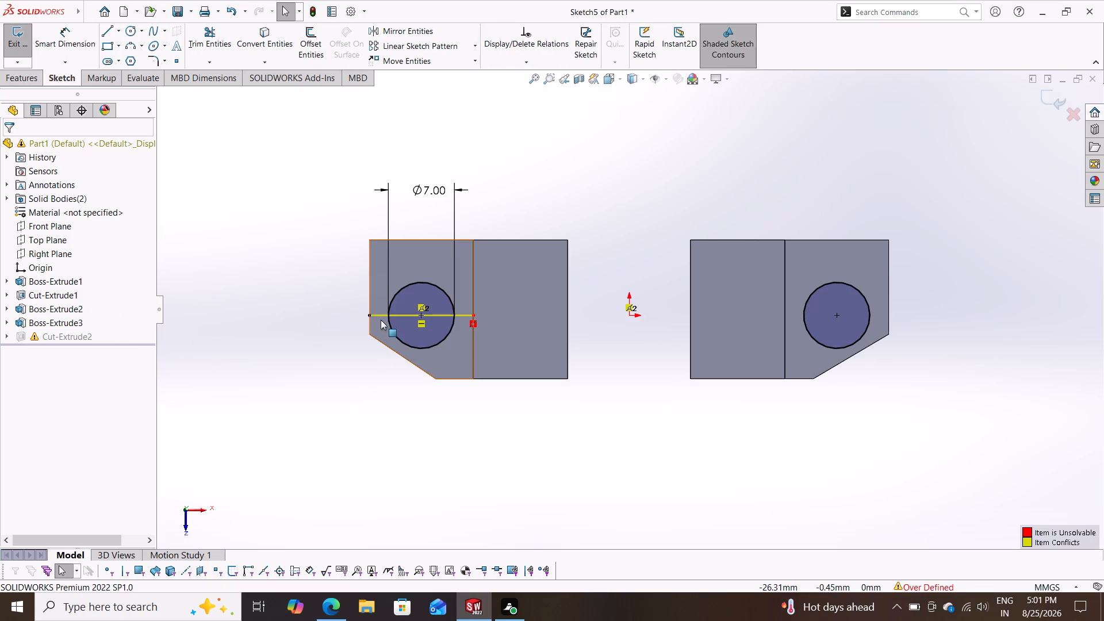
pyautogui.click(379, 312)
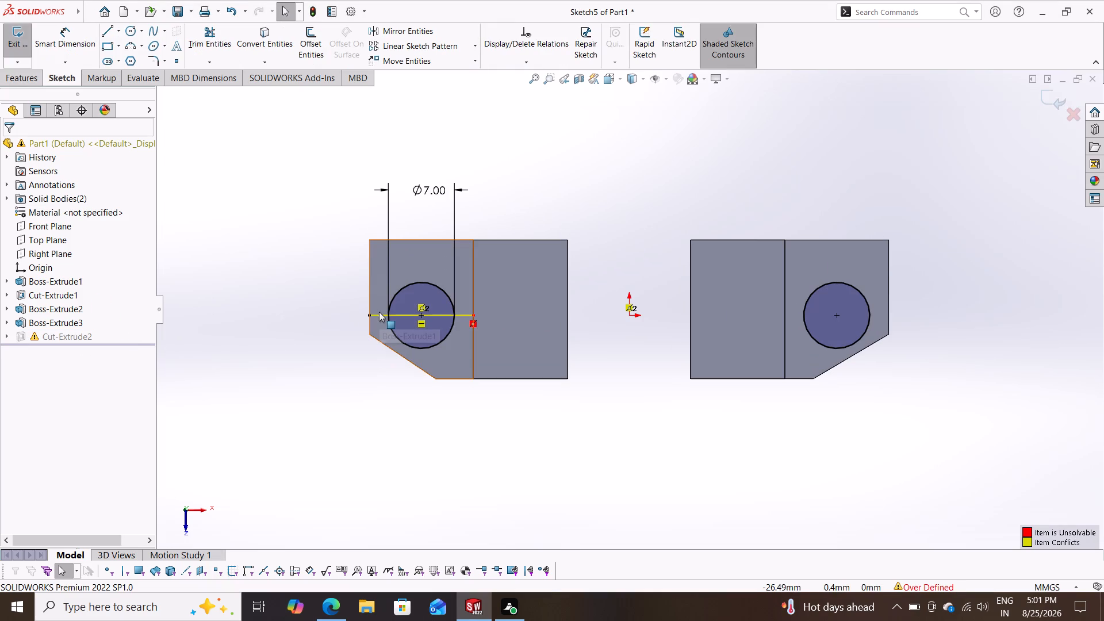
pyautogui.press('Delete')
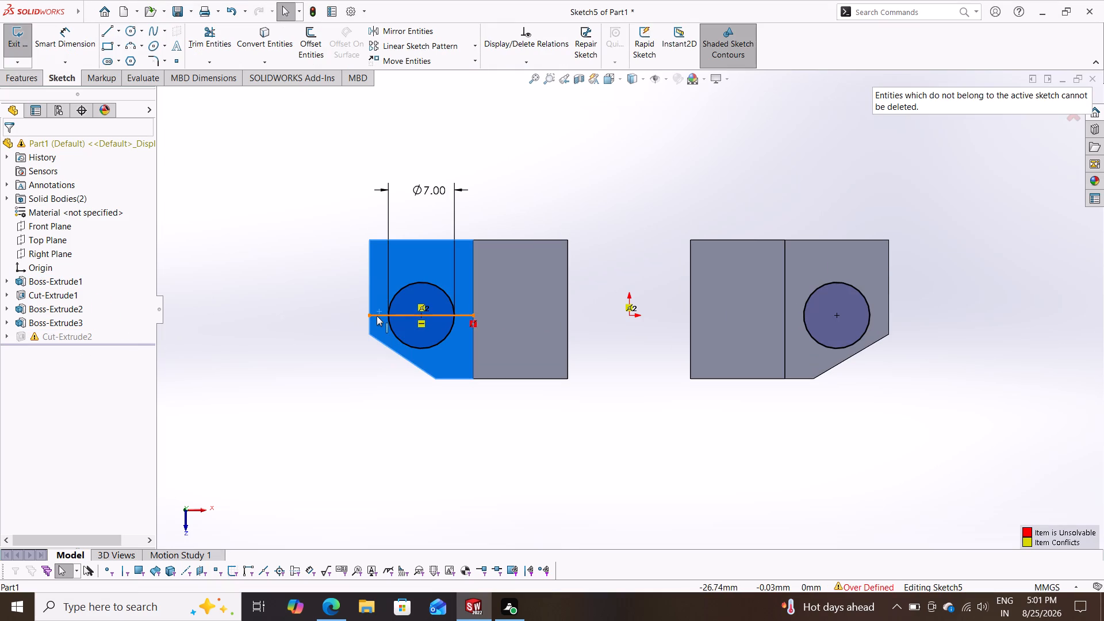
pyautogui.press('Delete')
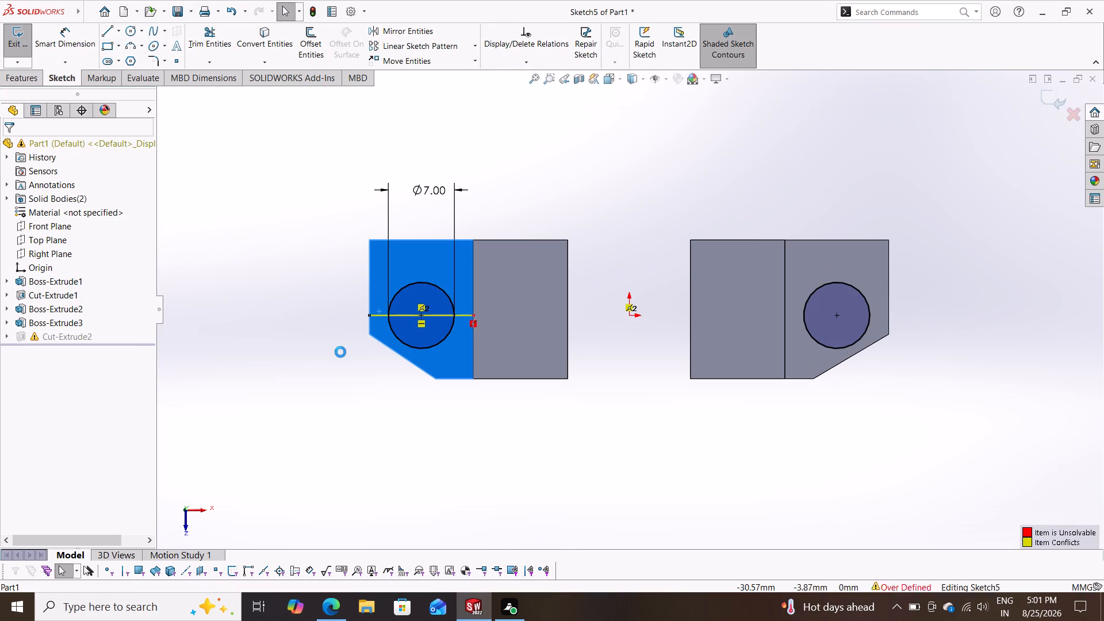
pyautogui.press('Escape')
pyautogui.press('Escape')
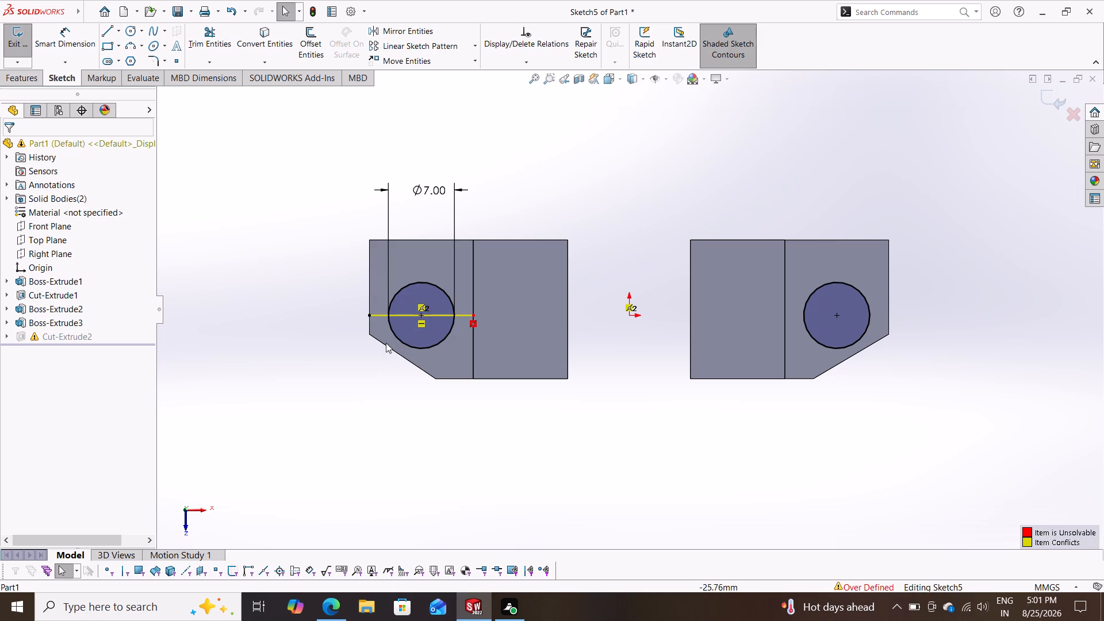
pyautogui.click(379, 316)
pyautogui.press('Delete')
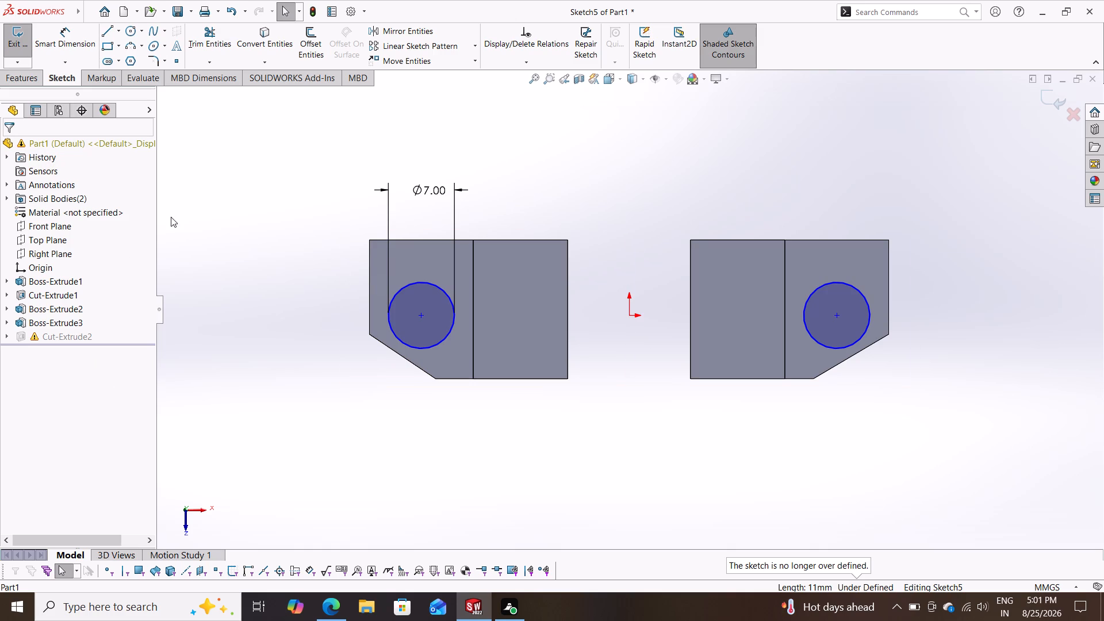
# Draw a horizontal centerline about 11 mm long across the left circle, from the upright's edge to the block's outer edge.
pyautogui.click(121, 30)
pyautogui.click(120, 62)
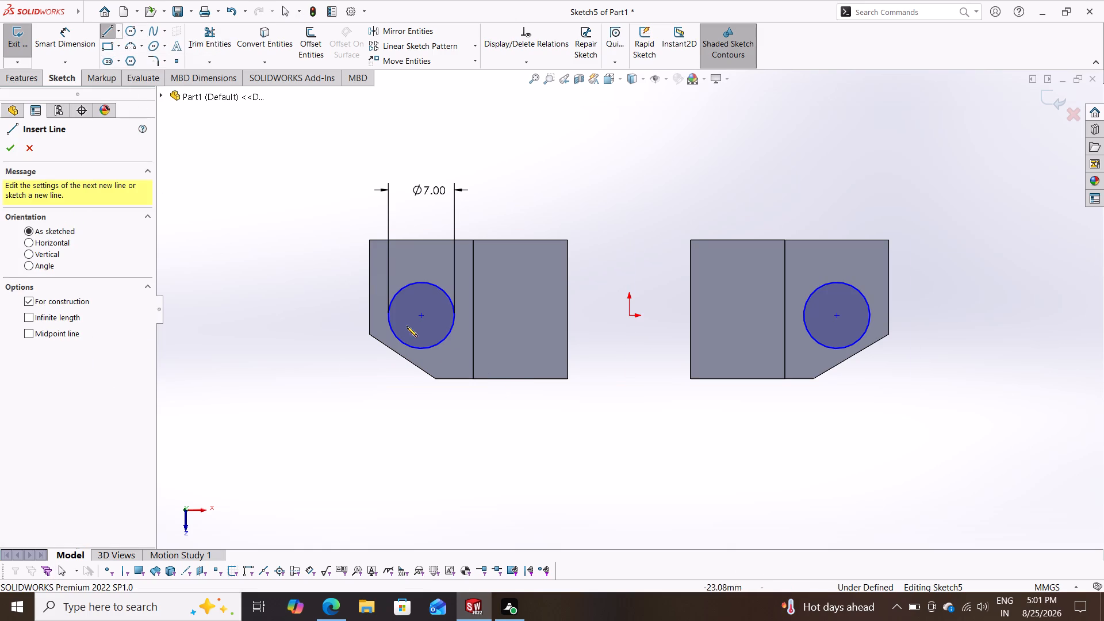
pyautogui.click(475, 310)
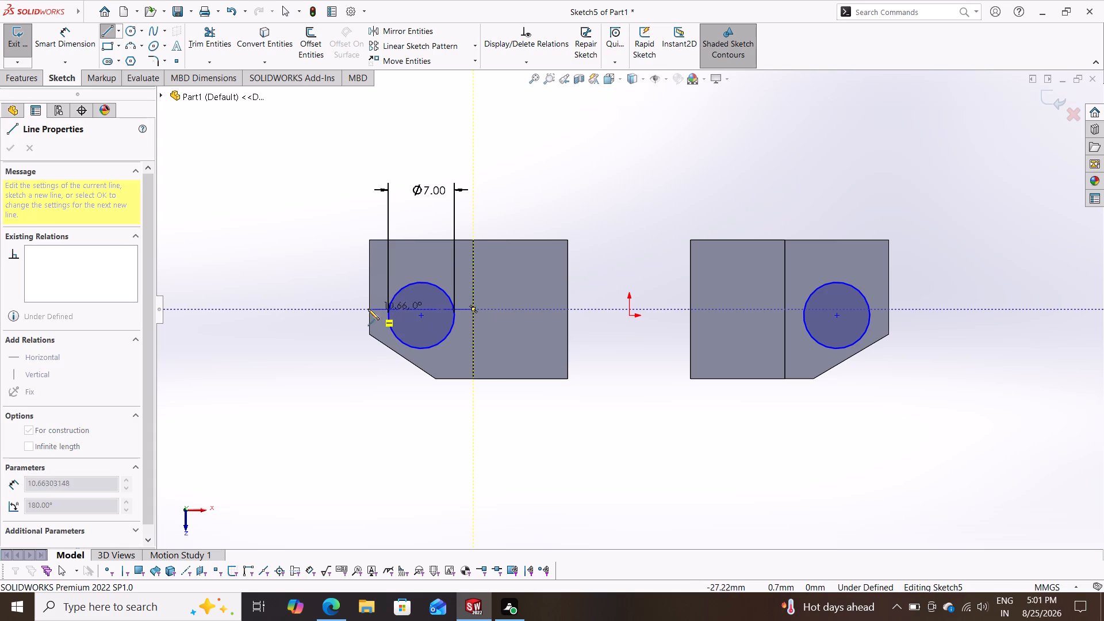
pyautogui.click(368, 309)
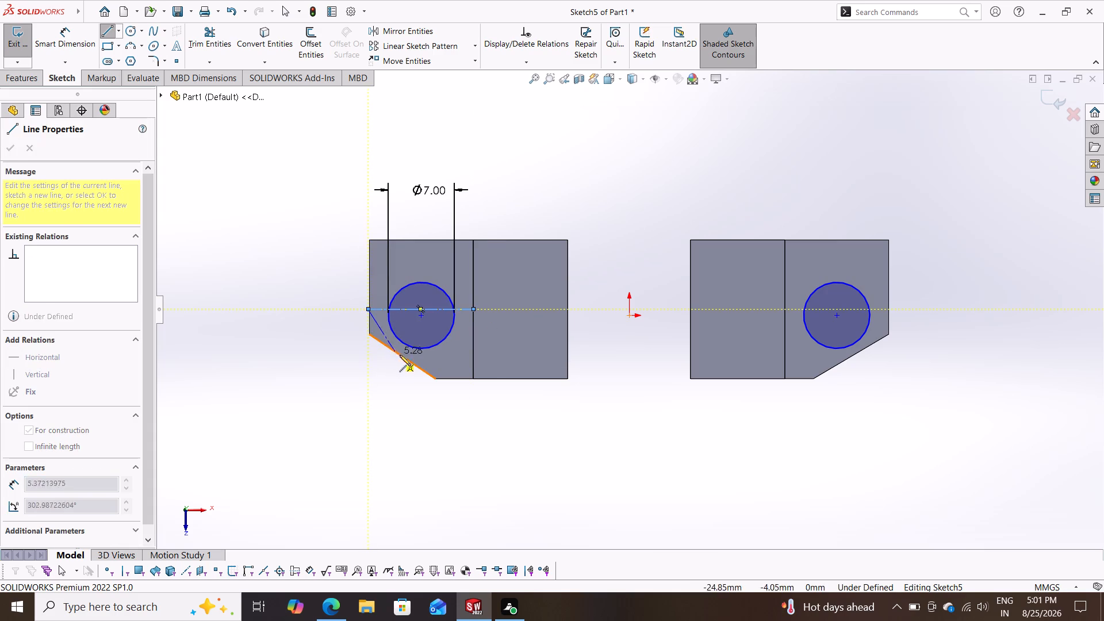
pyautogui.press('Escape')
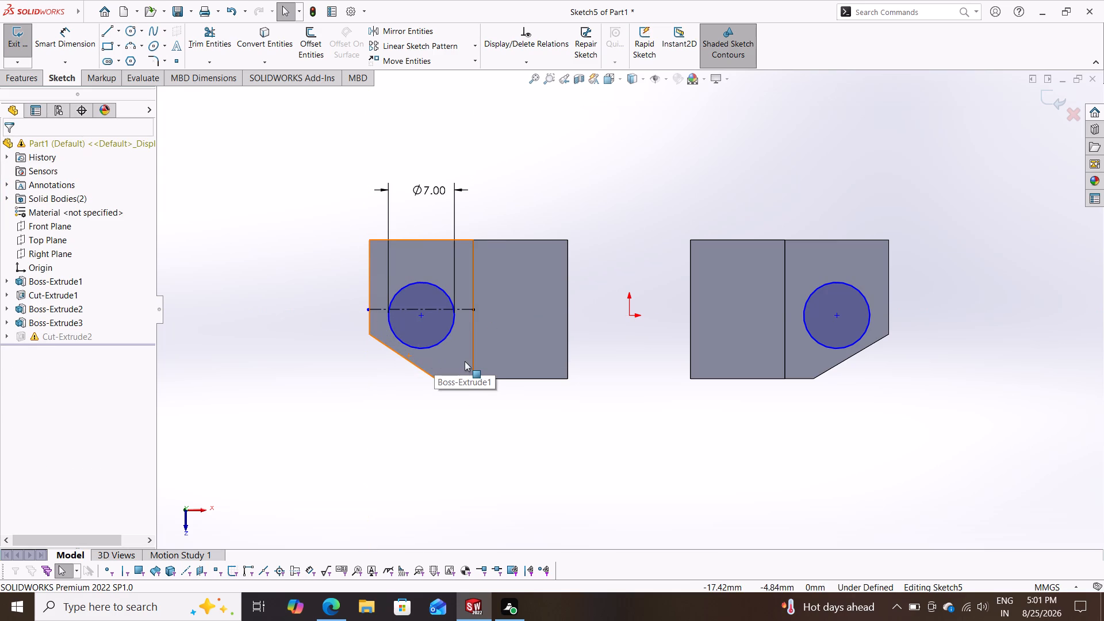
pyautogui.press('Escape')
# Make the left circle's centre coincident with the new centerline, and exit the sketch.
pyautogui.scroll(-2, 460, 351)
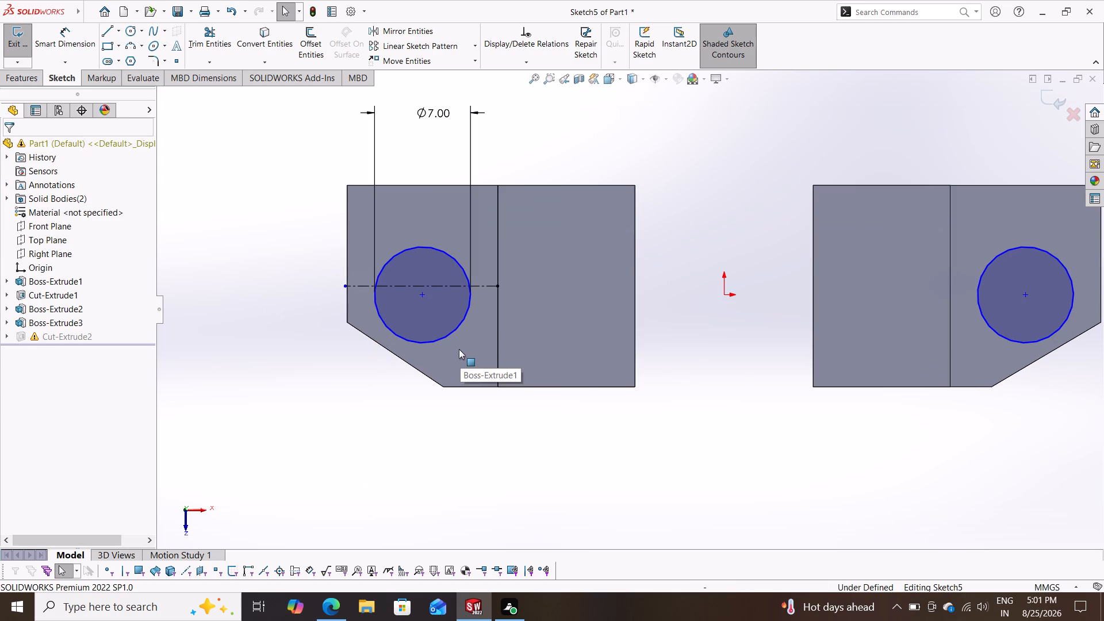
pyautogui.keyDown('shift'); pyautogui.click(423, 294); pyautogui.keyUp('shift')
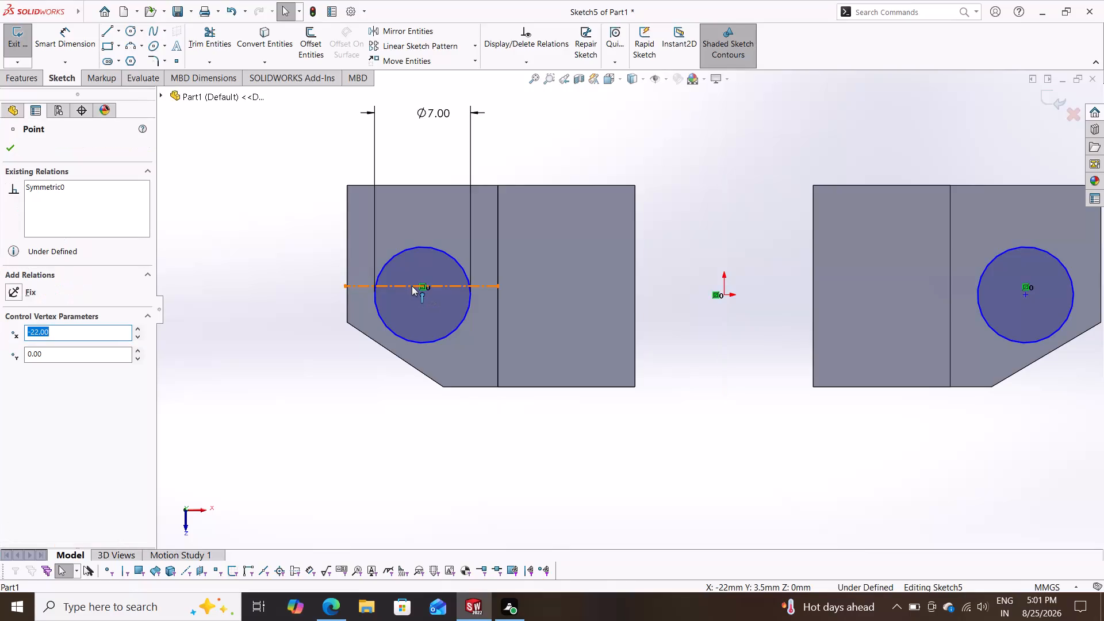
pyautogui.keyDown('shift'); pyautogui.click(412, 286); pyautogui.keyUp('shift')
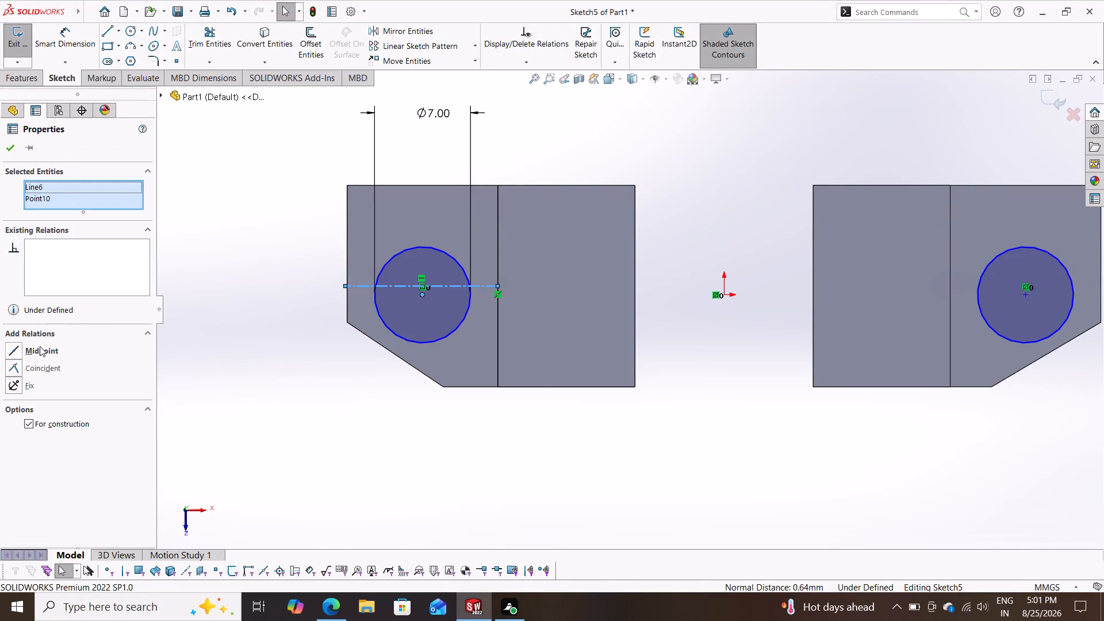
pyautogui.click(38, 365)
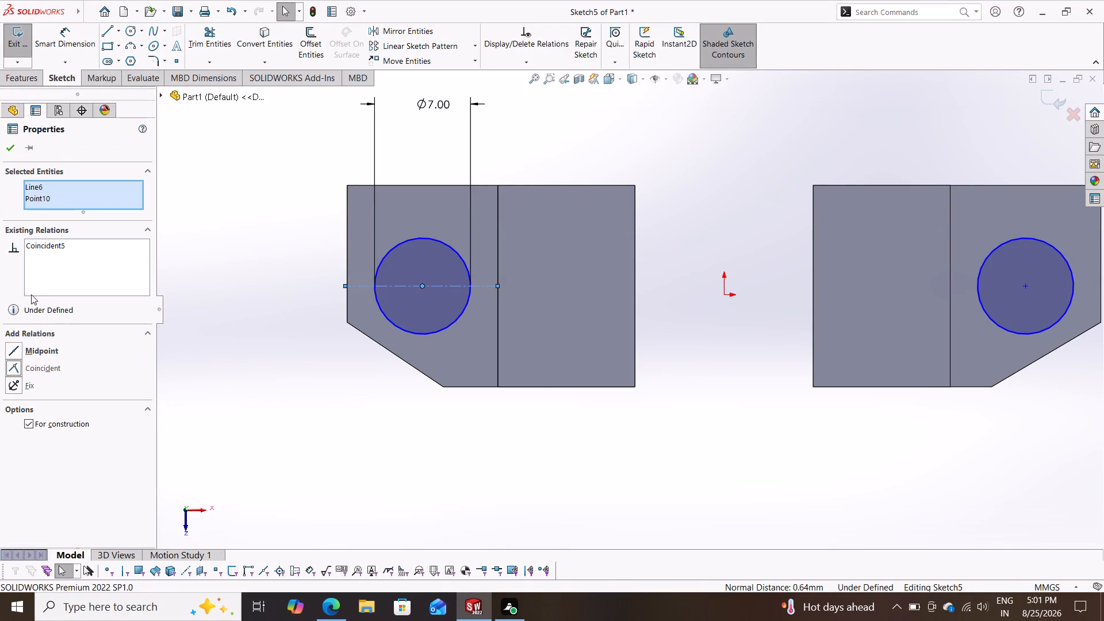
pyautogui.click(8, 146)
pyautogui.press('Escape')
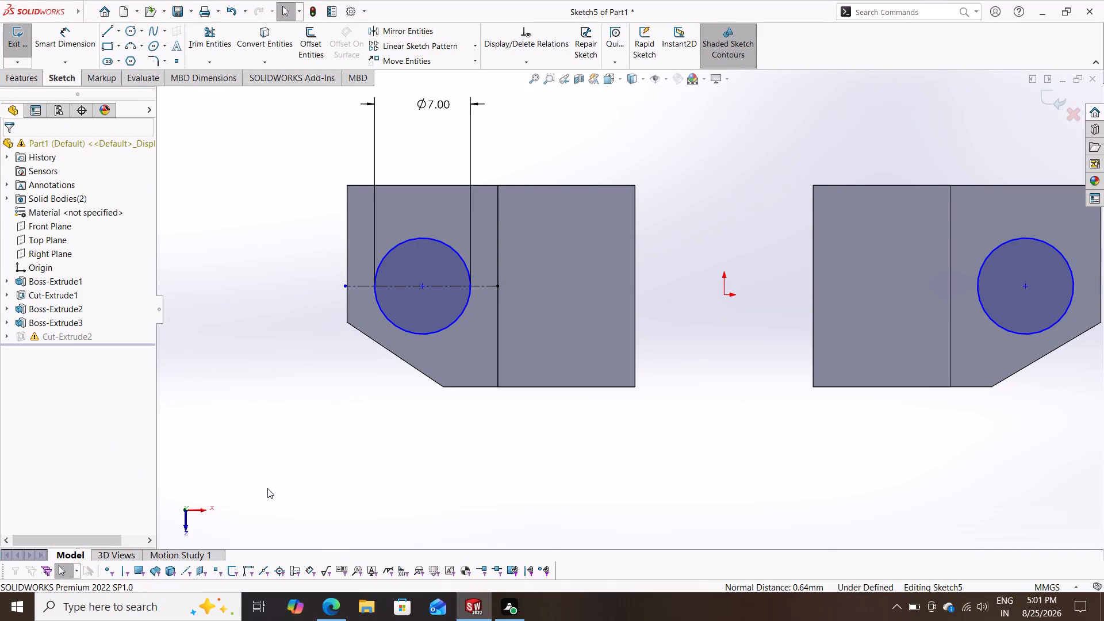
pyautogui.click(1055, 96)
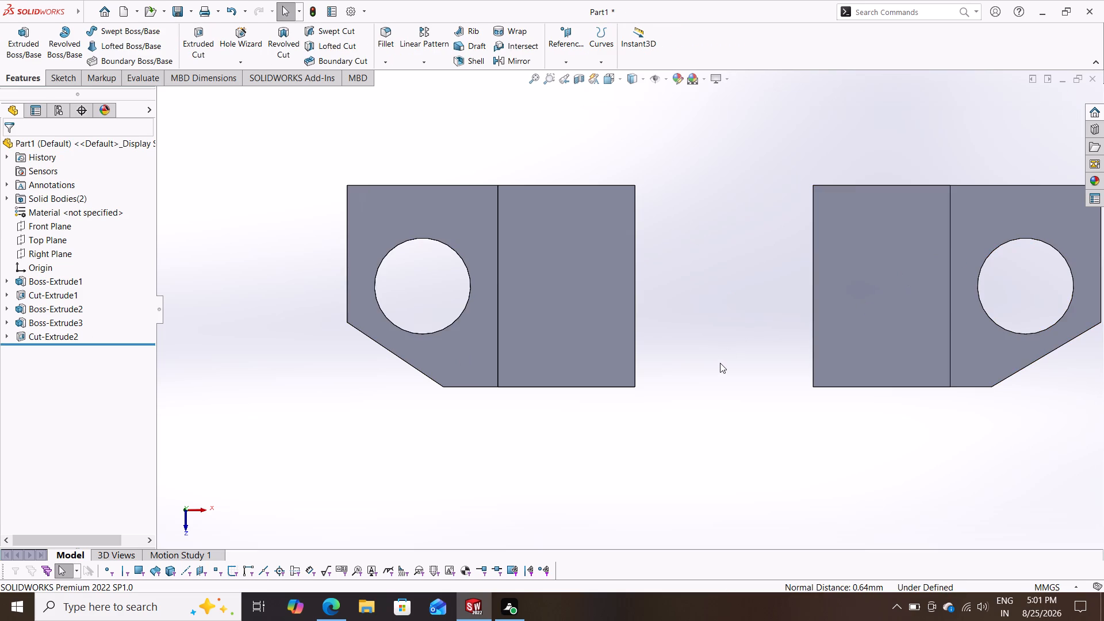
# Start a sketch on the left body's front face and draw a 13 mm horizontal line joining the midpoints of the uprights' inner edges.
pyautogui.scroll(-3, 737, 354)
pyautogui.scroll(3, 737, 354)
pyautogui.scroll(1, 647, 389)
pyautogui.moveTo(647, 389); pyautogui.dragTo(664, 257, button='middle')
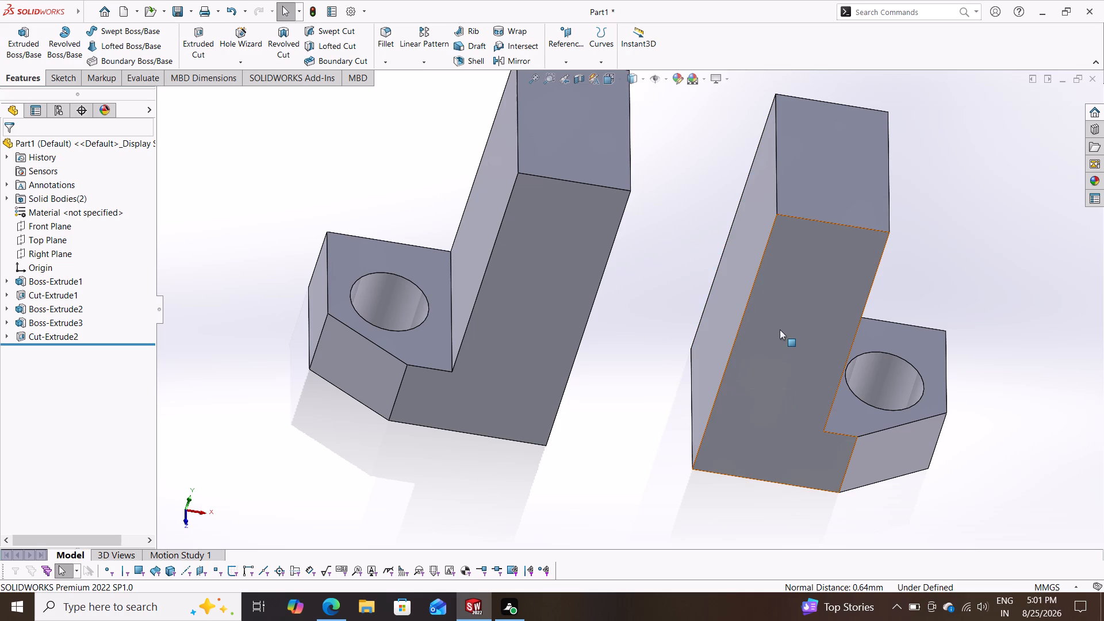
pyautogui.moveTo(768, 380); pyautogui.dragTo(769, 223, button='middle')
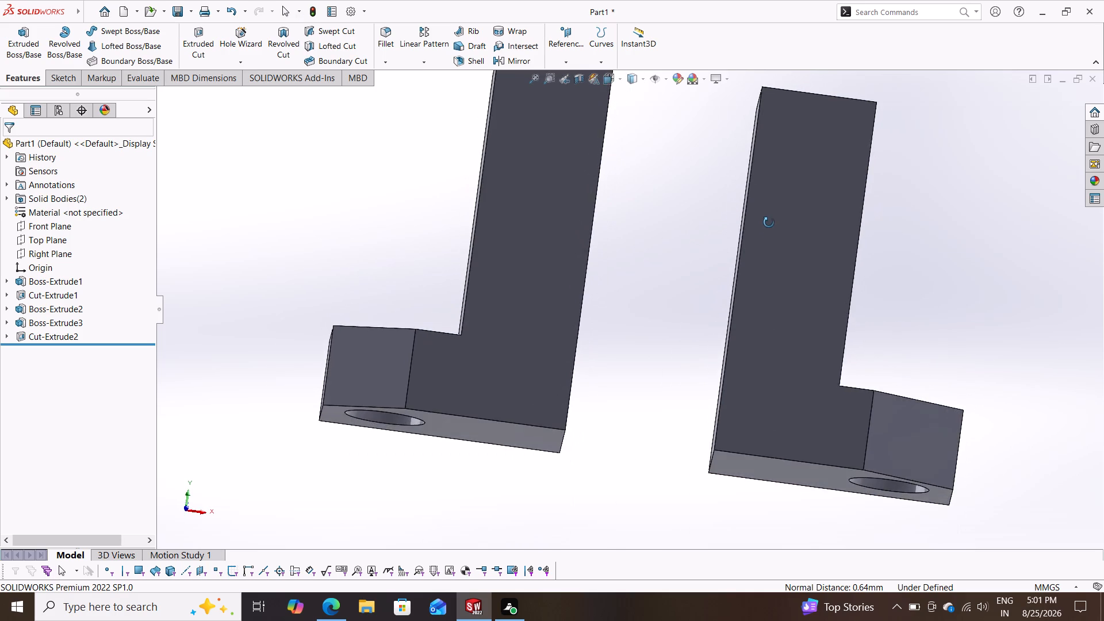
pyautogui.moveTo(769, 223); pyautogui.dragTo(761, 268, button='middle')
pyautogui.click(513, 336)
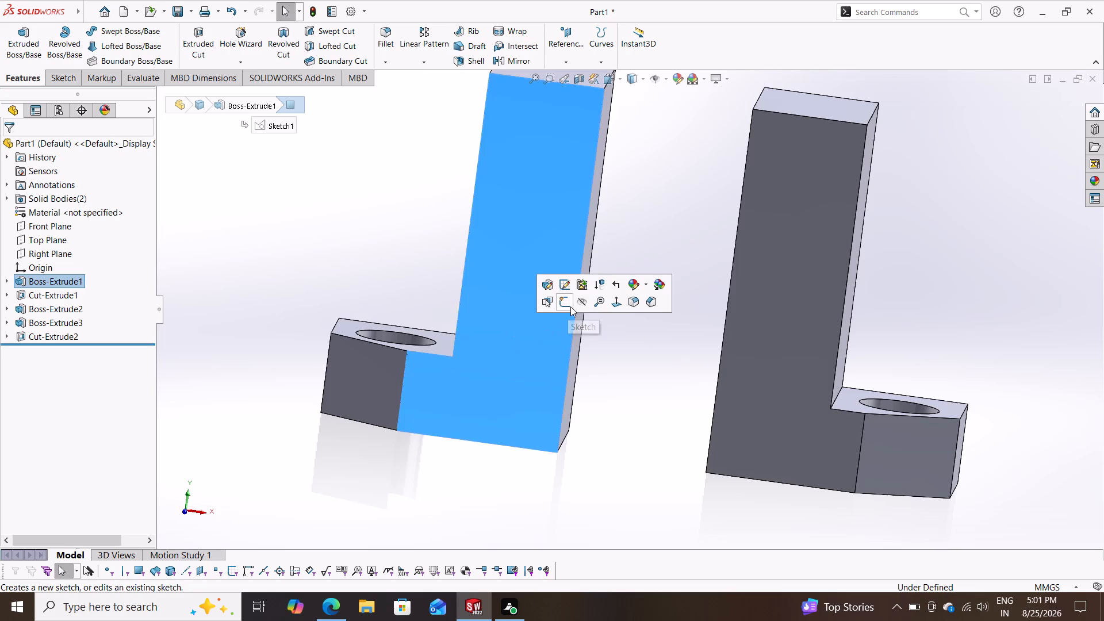
pyautogui.click(568, 305)
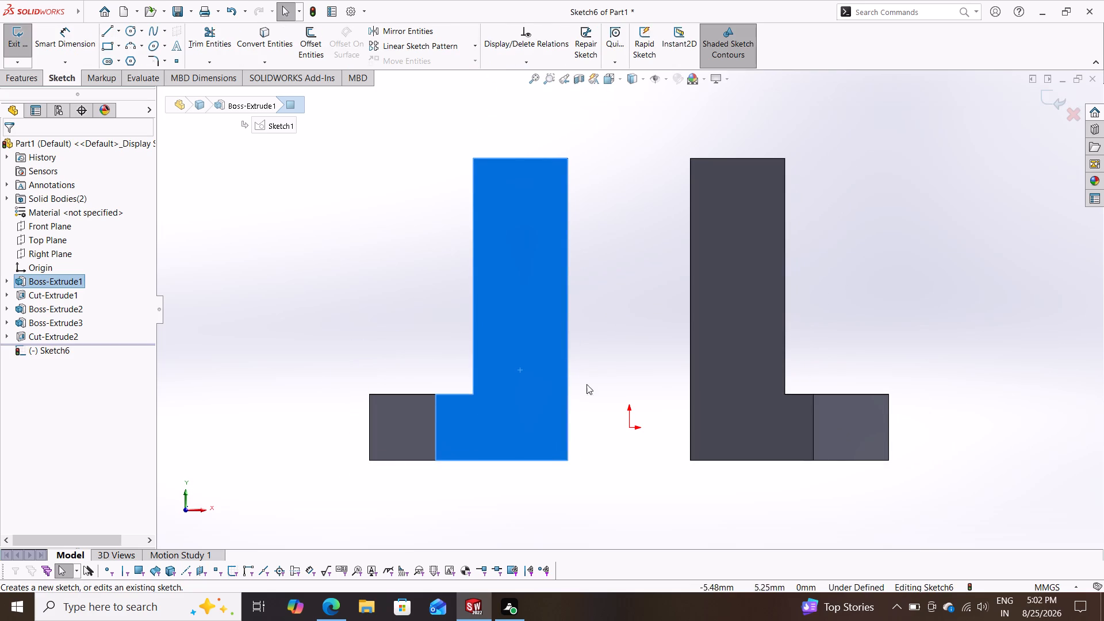
pyautogui.press('Escape')
pyautogui.press('`')
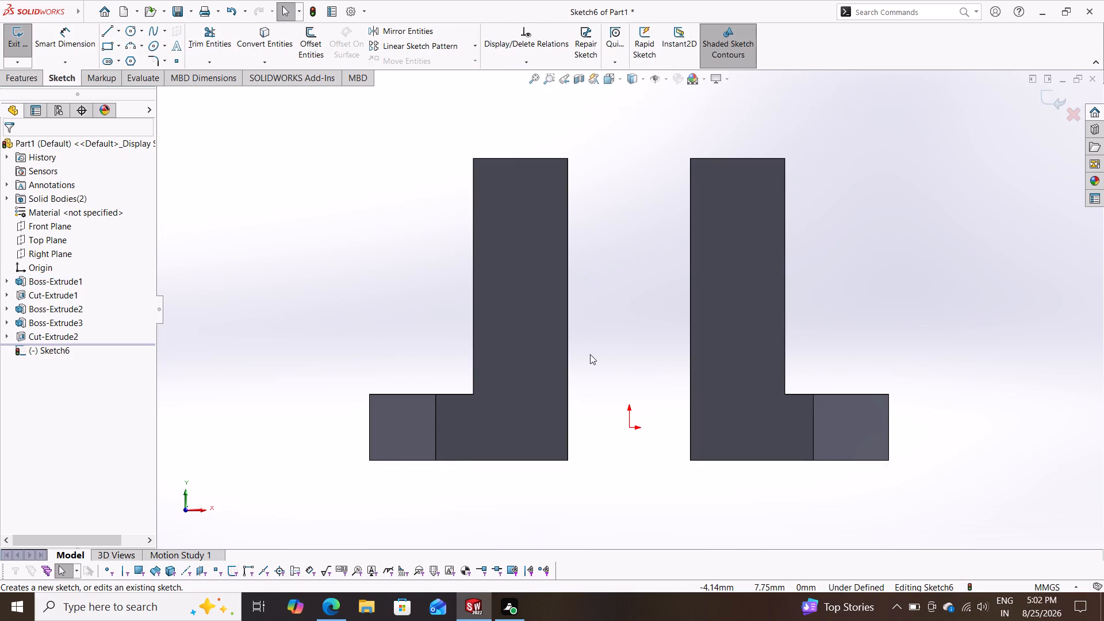
pyautogui.click(107, 31)
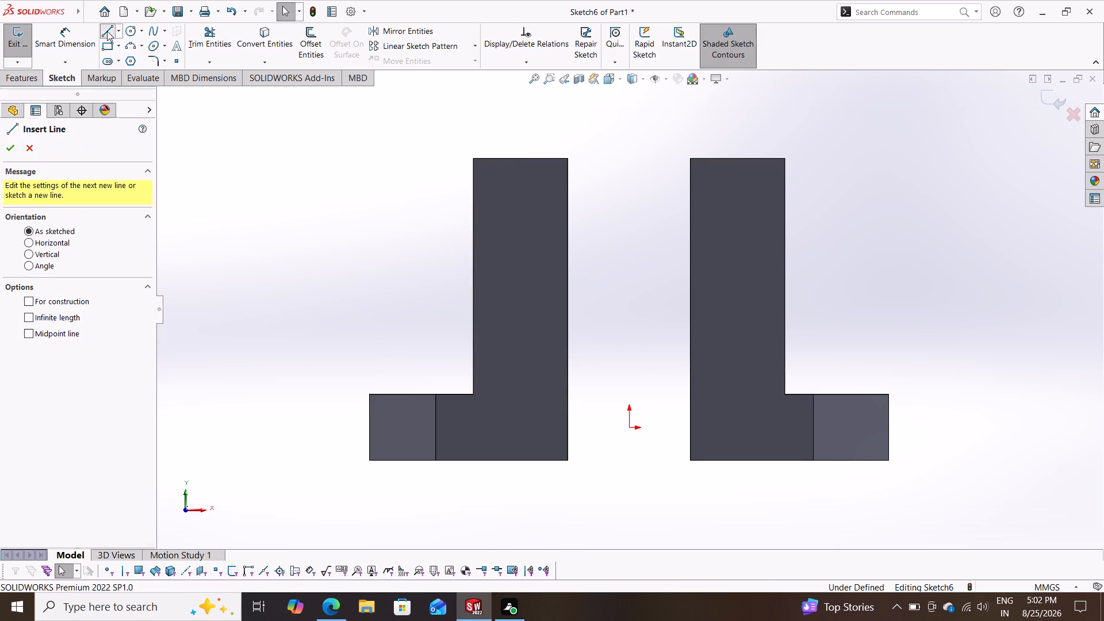
pyautogui.click(568, 308)
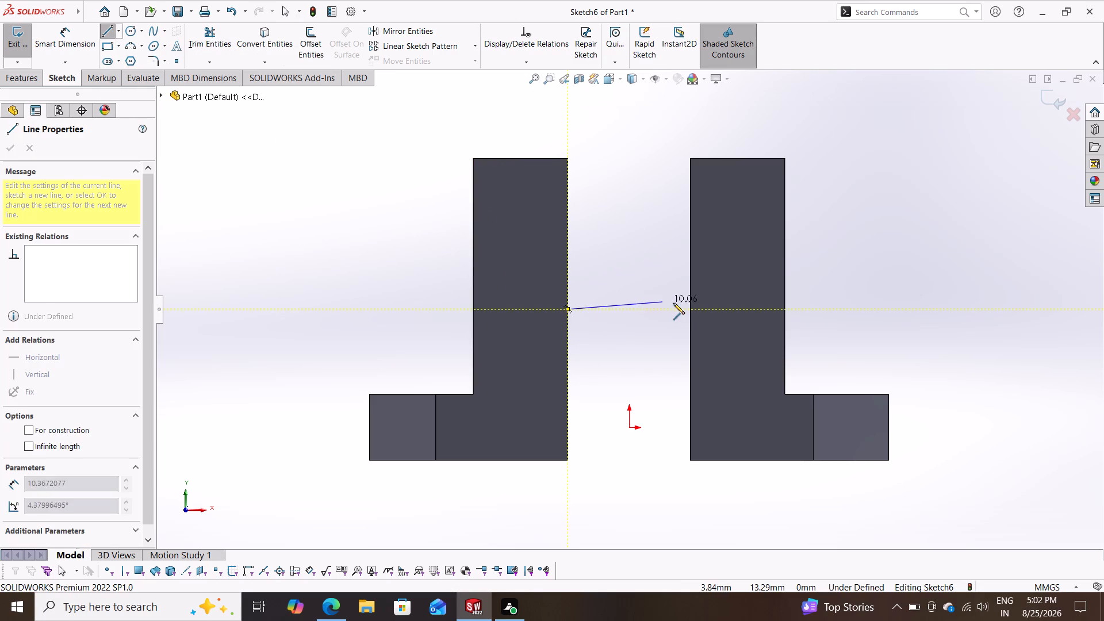
pyautogui.click(691, 309)
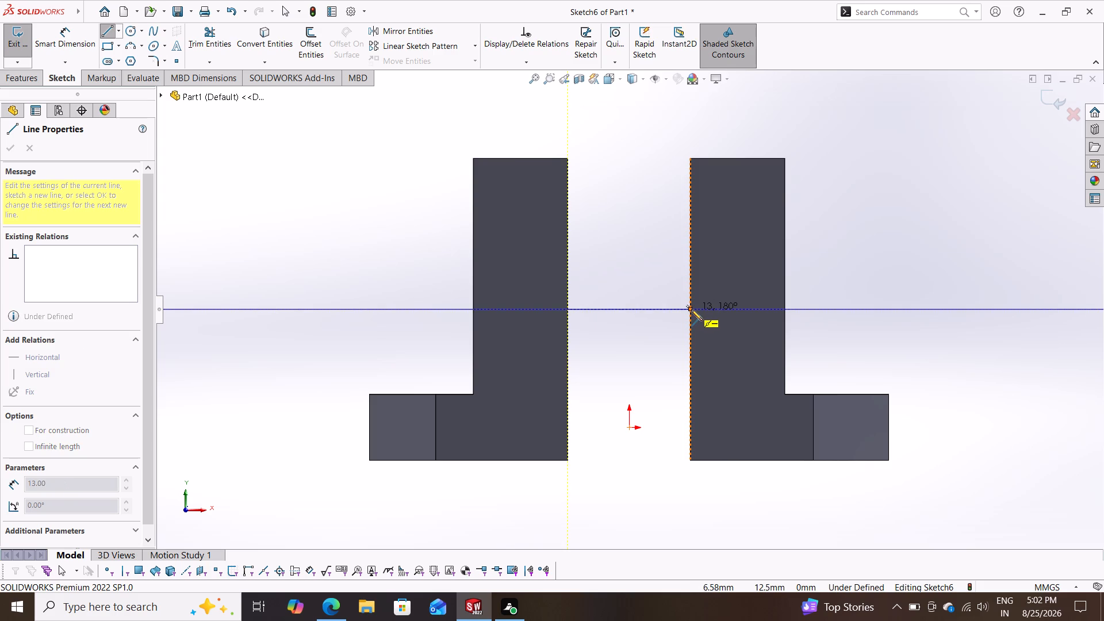
pyautogui.press('Escape')
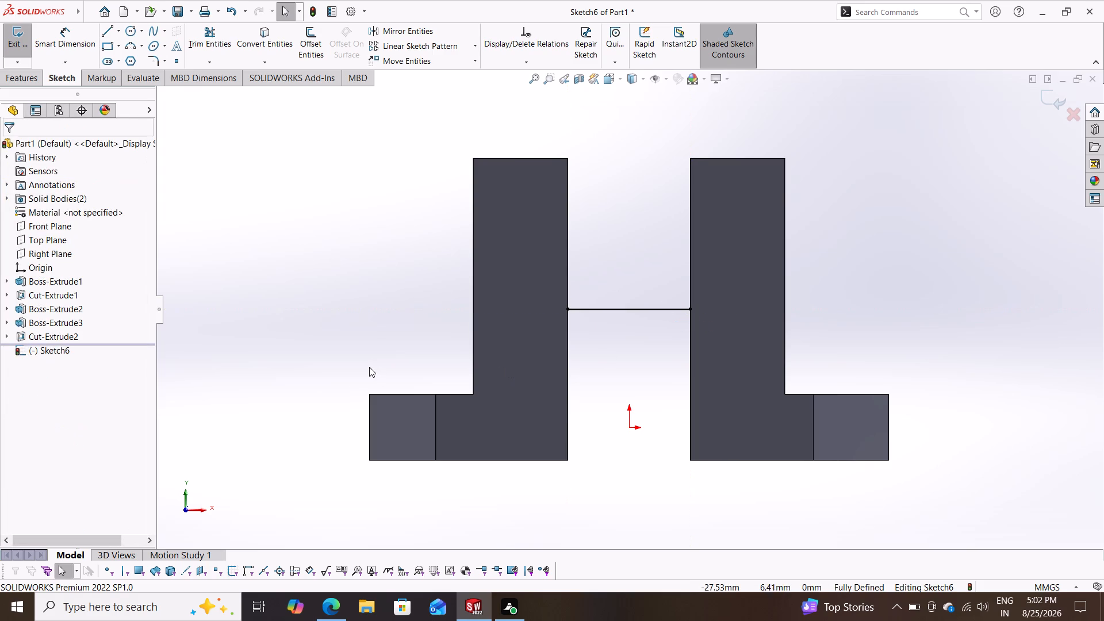
# Sketch a center rectangle on the line's midpoint, spanning the gap between the uprights, 13 mm wide and about 7 mm high.
pyautogui.click(121, 46)
pyautogui.click(124, 71)
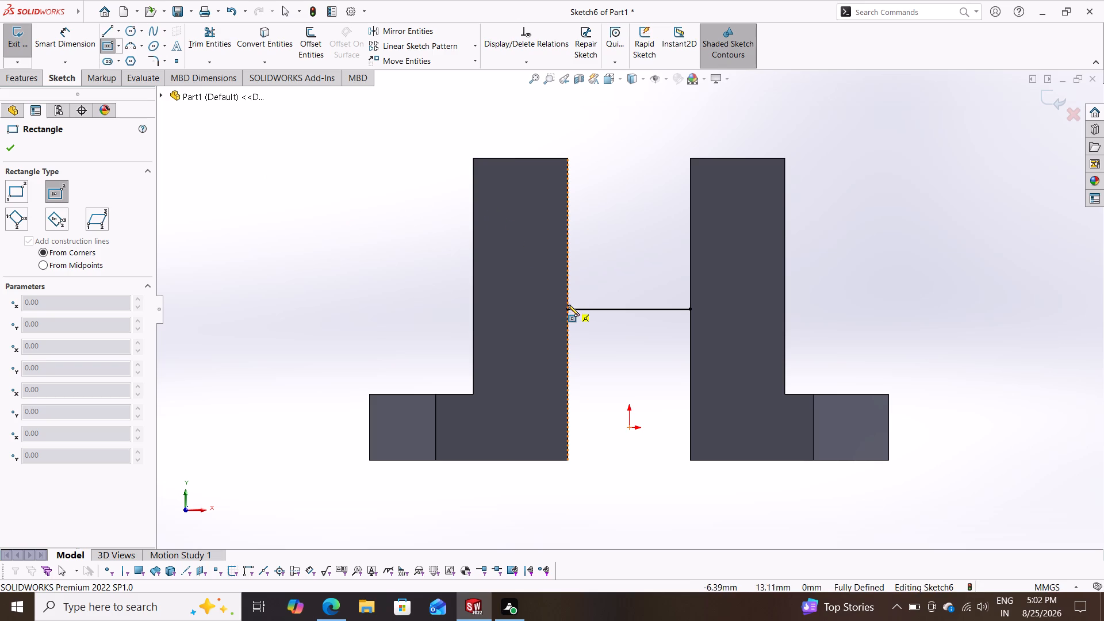
pyautogui.click(629, 308)
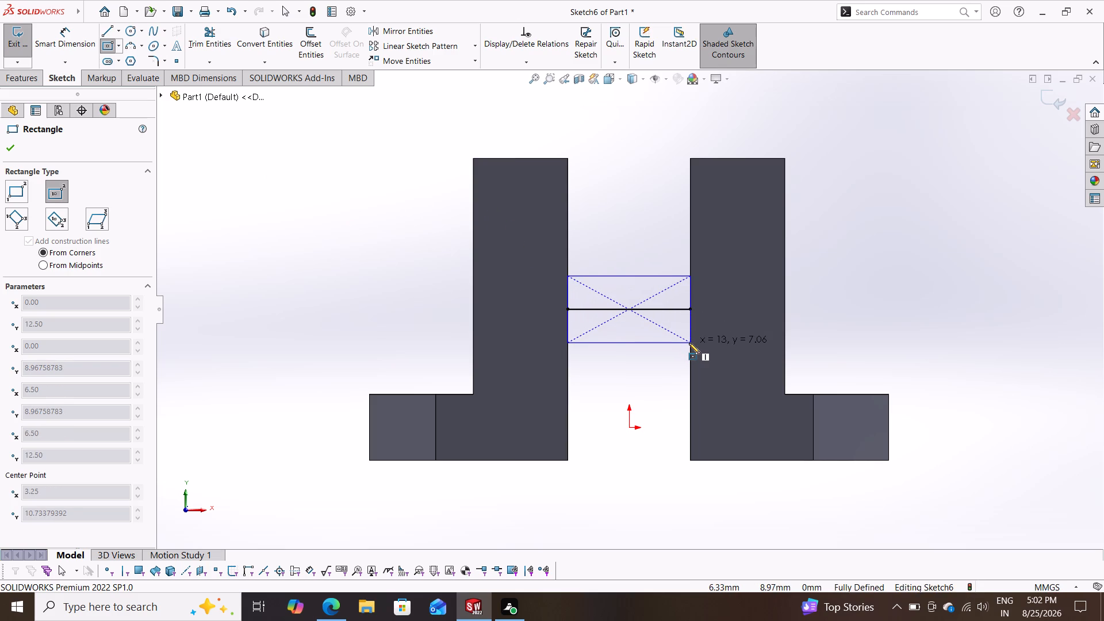
pyautogui.click(689, 343)
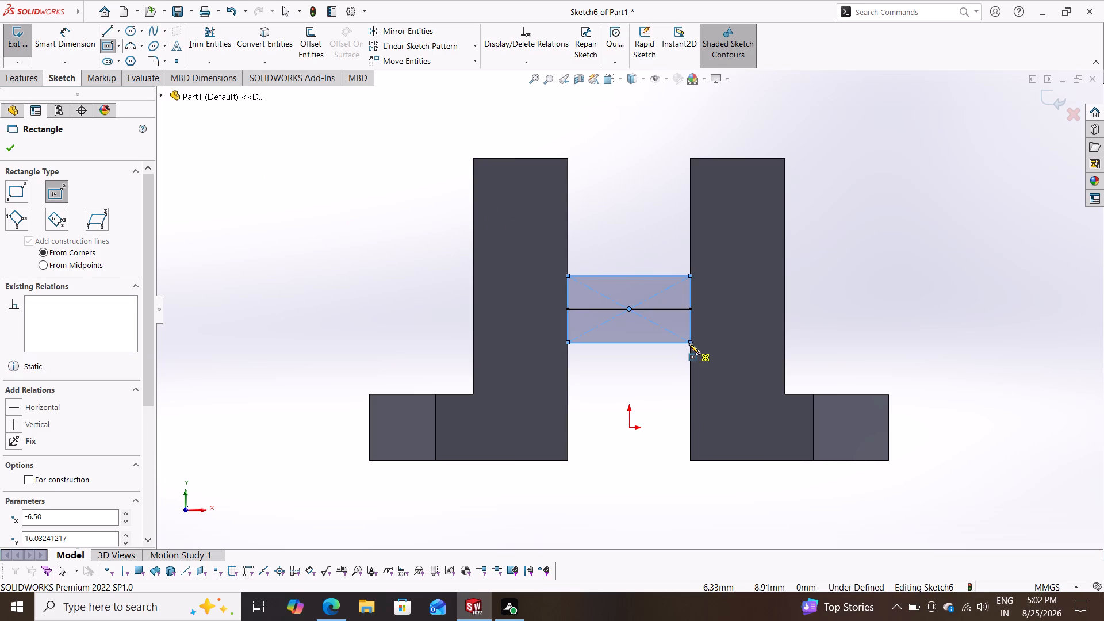
pyautogui.press('Escape')
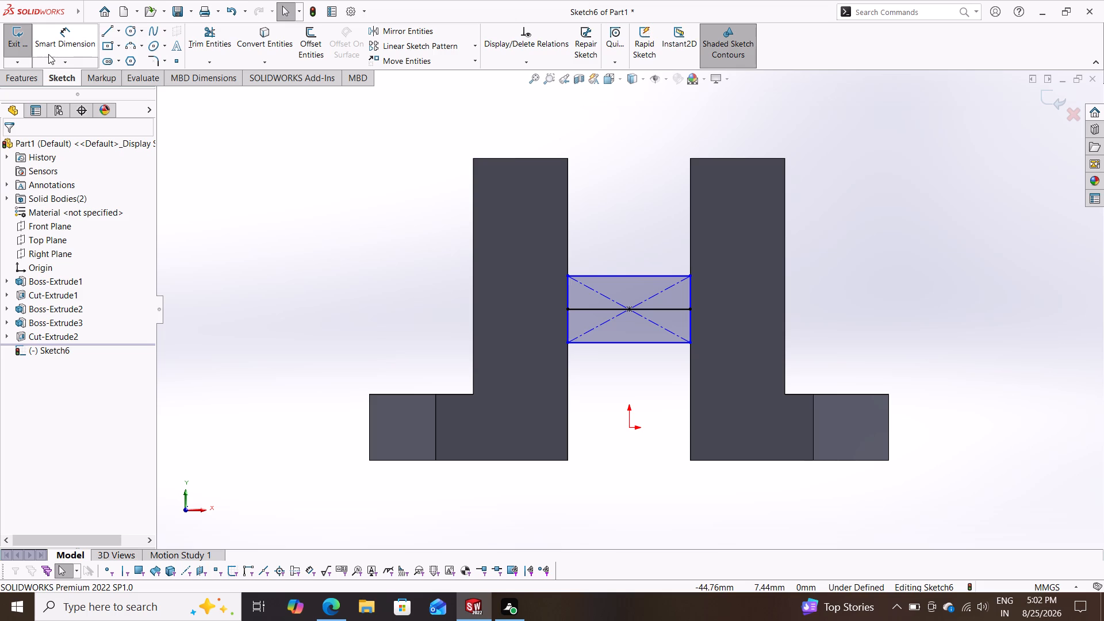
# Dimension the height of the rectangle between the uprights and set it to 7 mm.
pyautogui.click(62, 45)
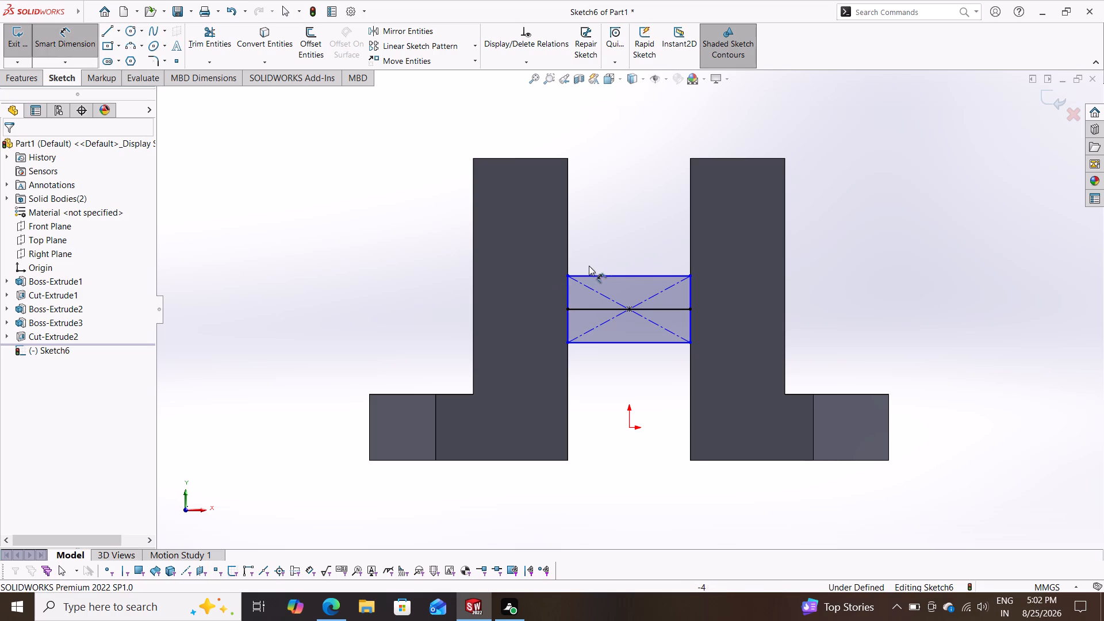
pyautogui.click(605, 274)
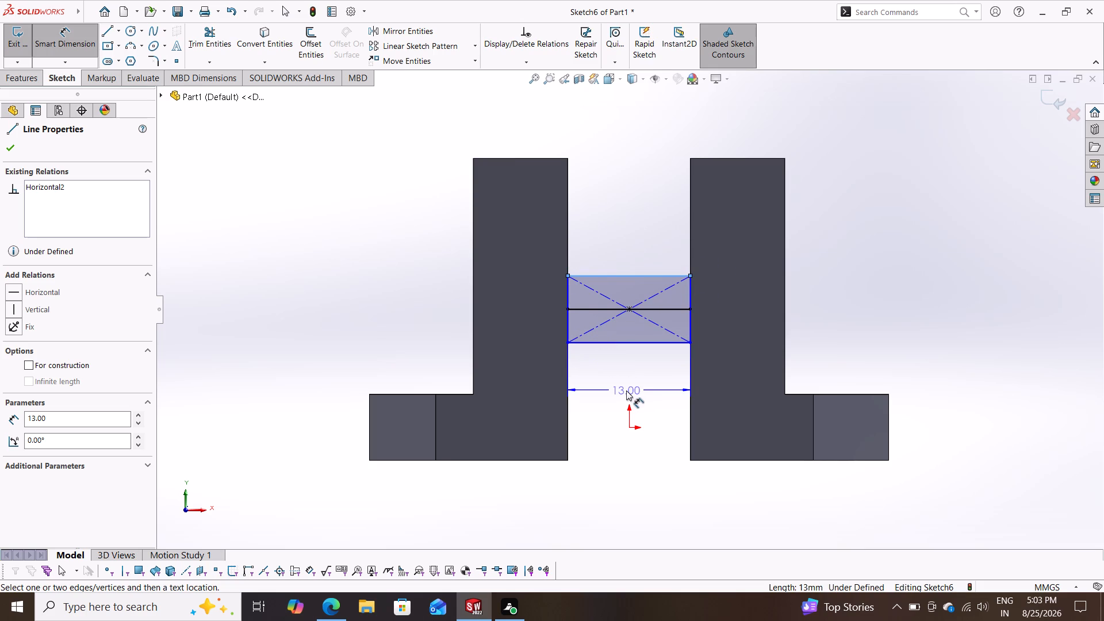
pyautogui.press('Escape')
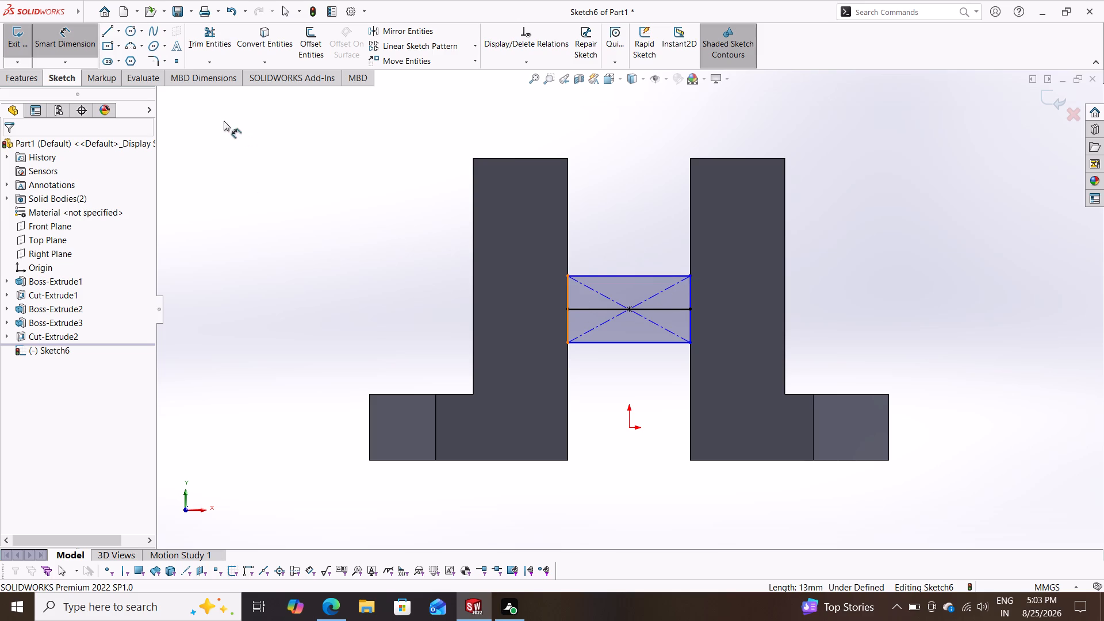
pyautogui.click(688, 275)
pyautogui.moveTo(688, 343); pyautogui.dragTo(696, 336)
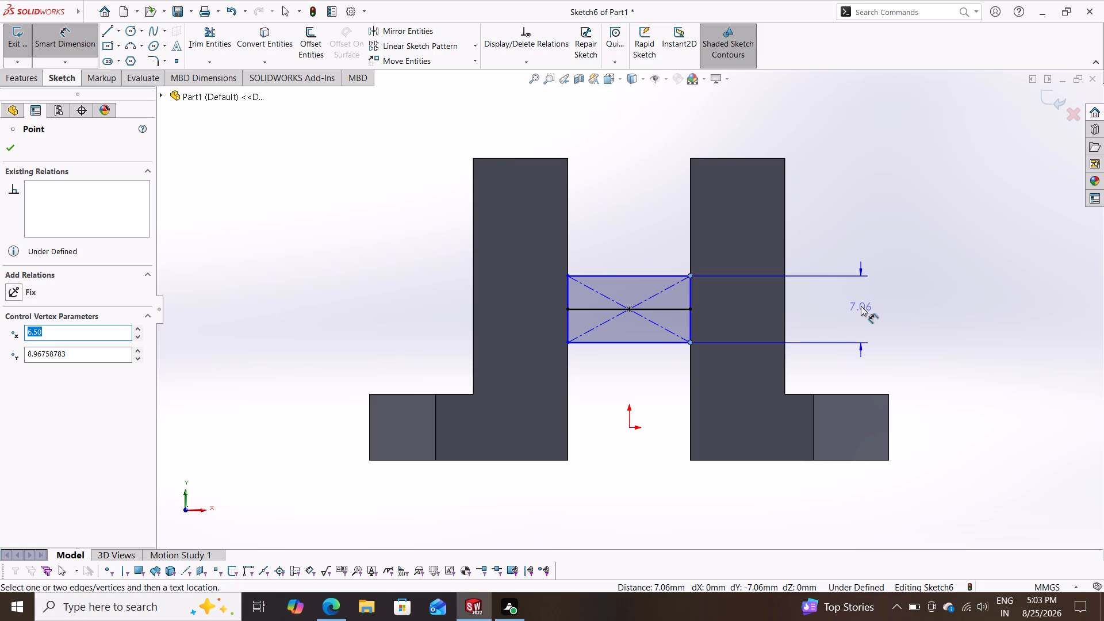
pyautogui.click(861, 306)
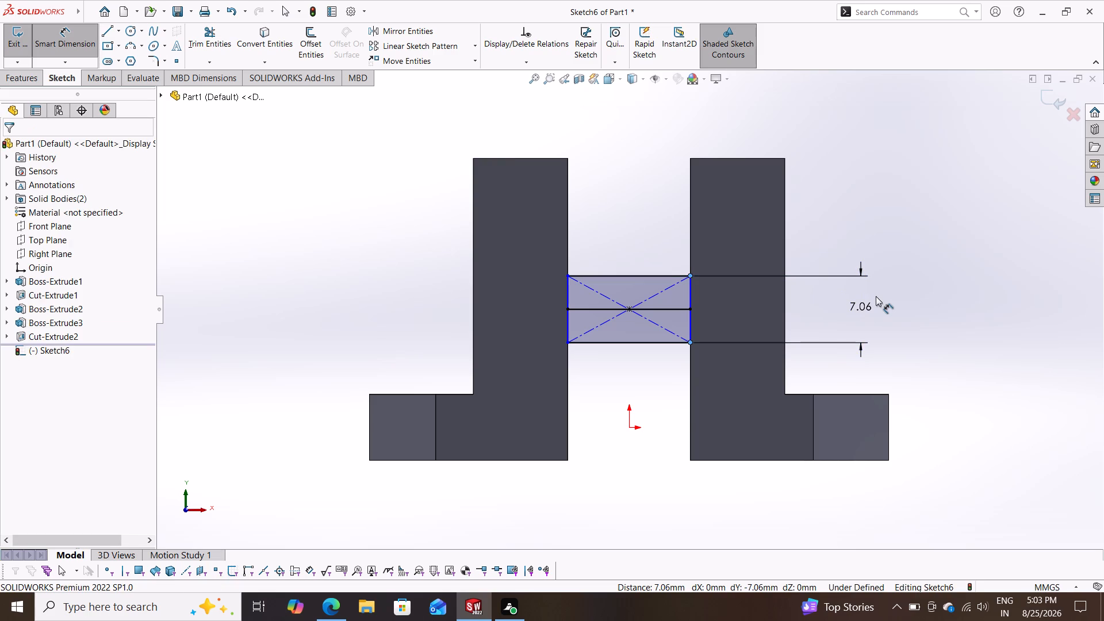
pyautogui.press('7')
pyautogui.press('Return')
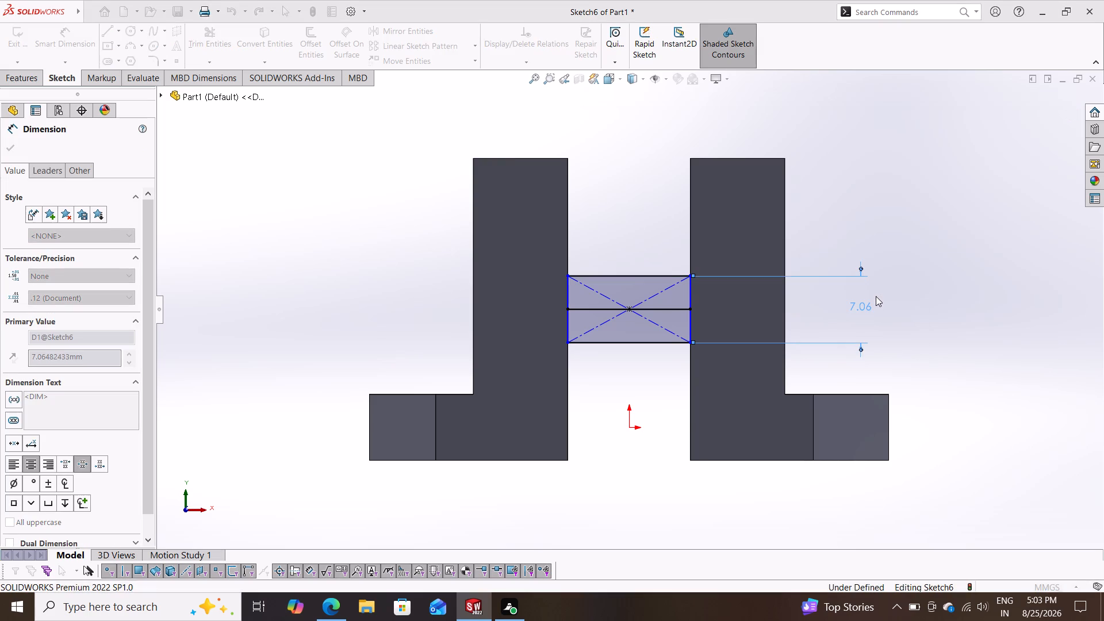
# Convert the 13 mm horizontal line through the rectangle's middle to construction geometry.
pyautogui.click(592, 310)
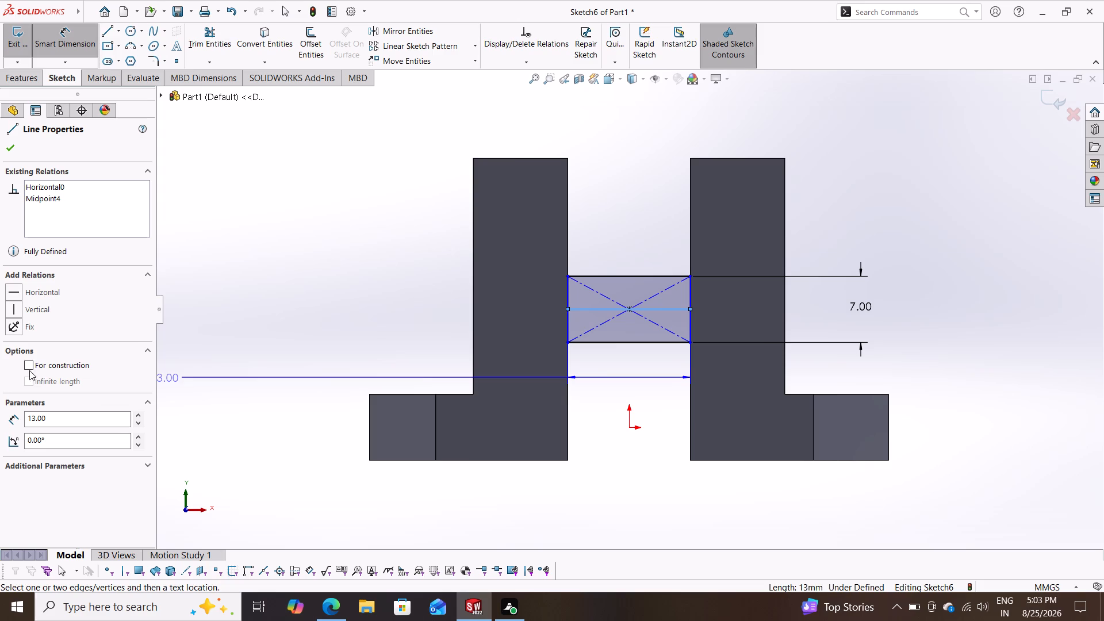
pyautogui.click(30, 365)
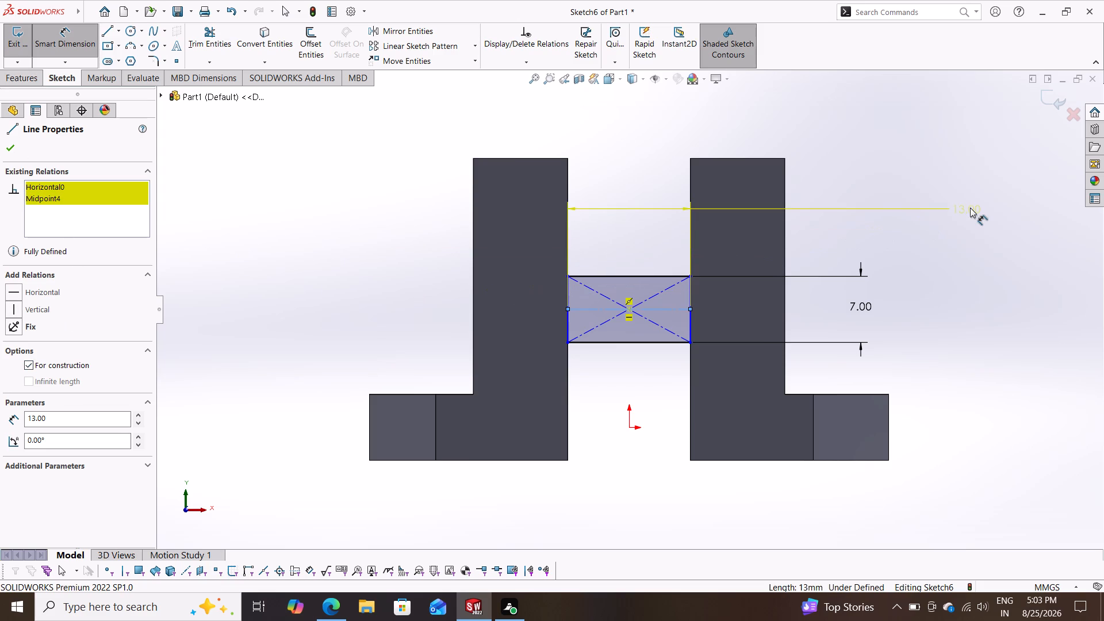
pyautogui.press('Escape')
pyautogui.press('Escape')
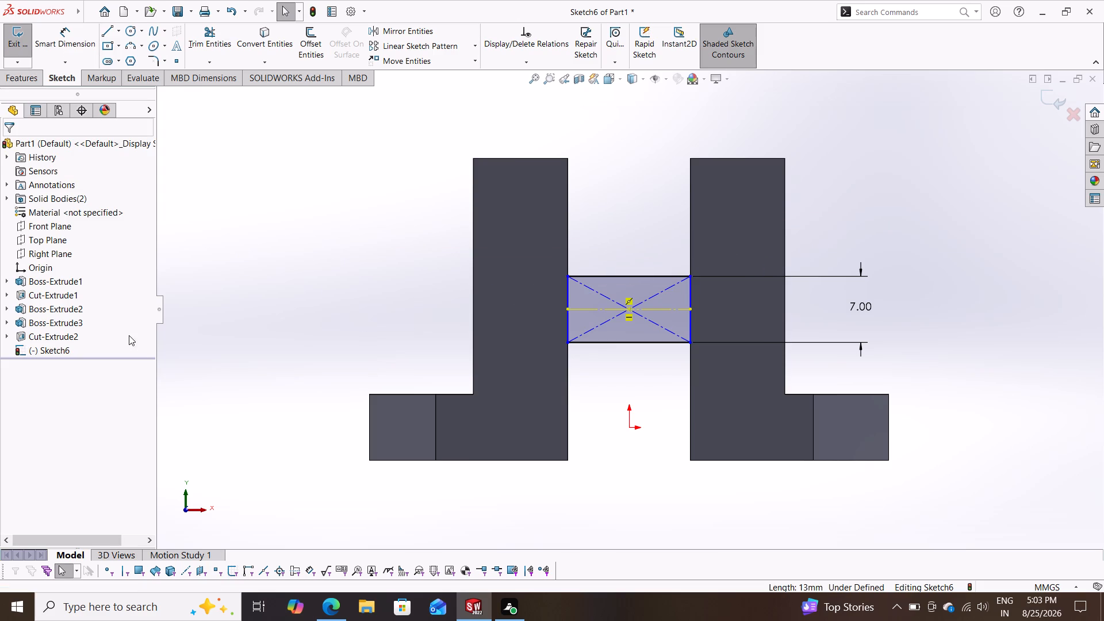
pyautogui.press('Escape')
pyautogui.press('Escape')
# Delete the horizontal middle line and the entire rectangle between the uprights from the sketch.
pyautogui.click(587, 308)
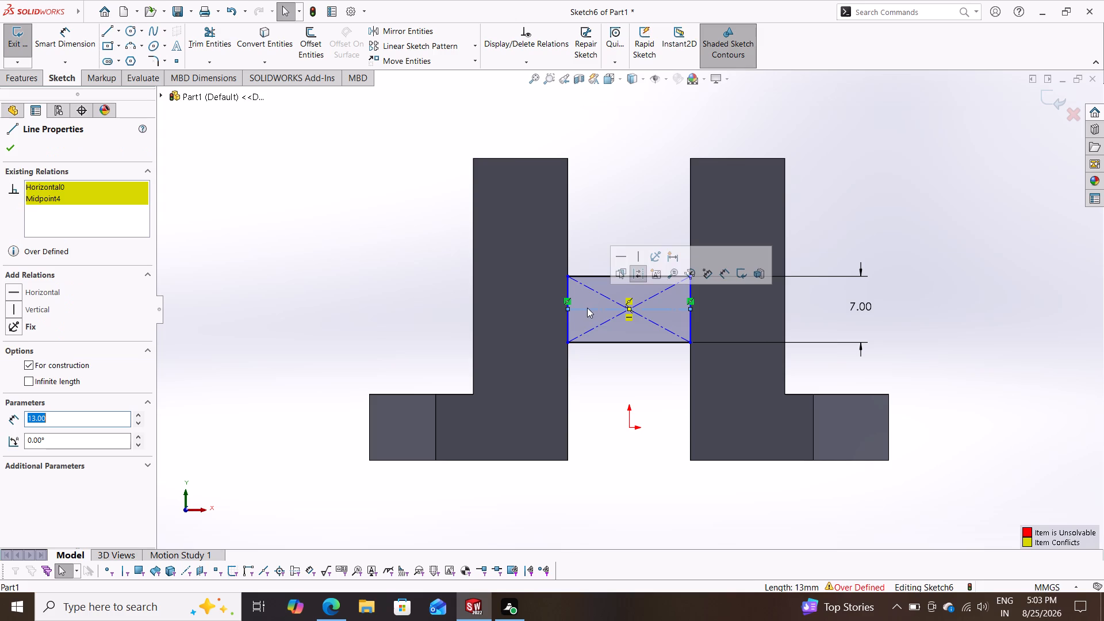
pyautogui.press('Delete')
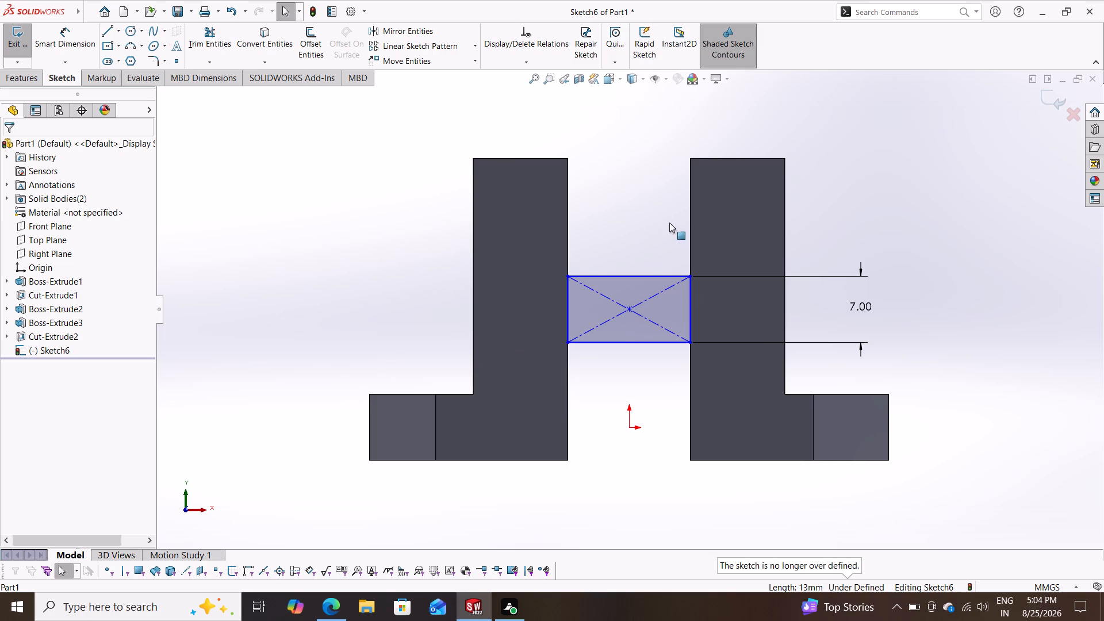
pyautogui.moveTo(663, 209); pyautogui.dragTo(615, 372)
pyautogui.press('Delete')
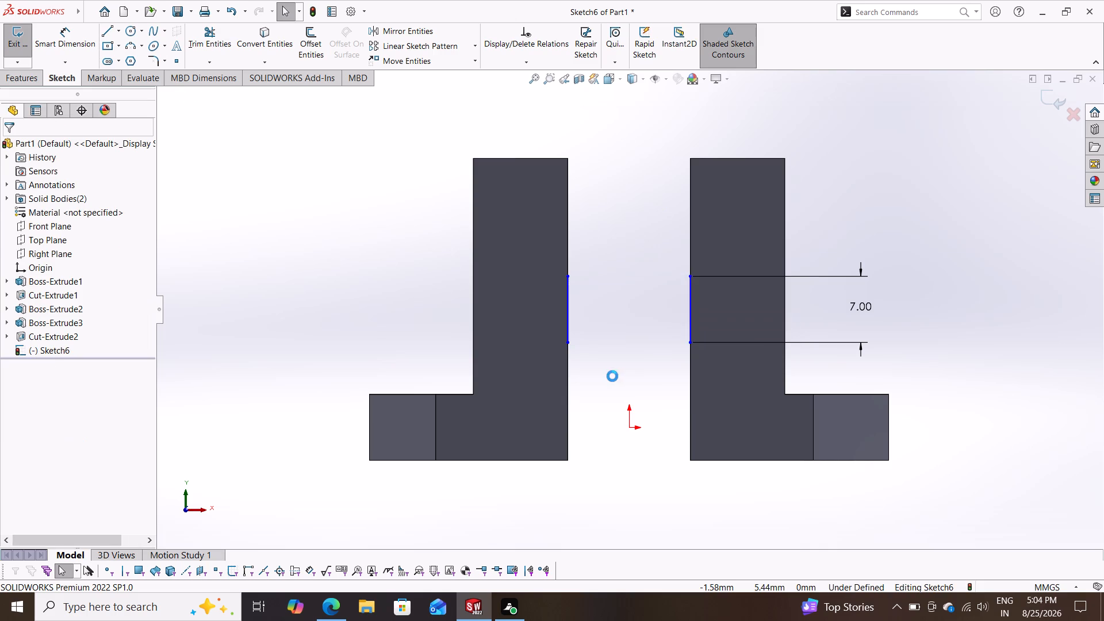
pyautogui.click(569, 305)
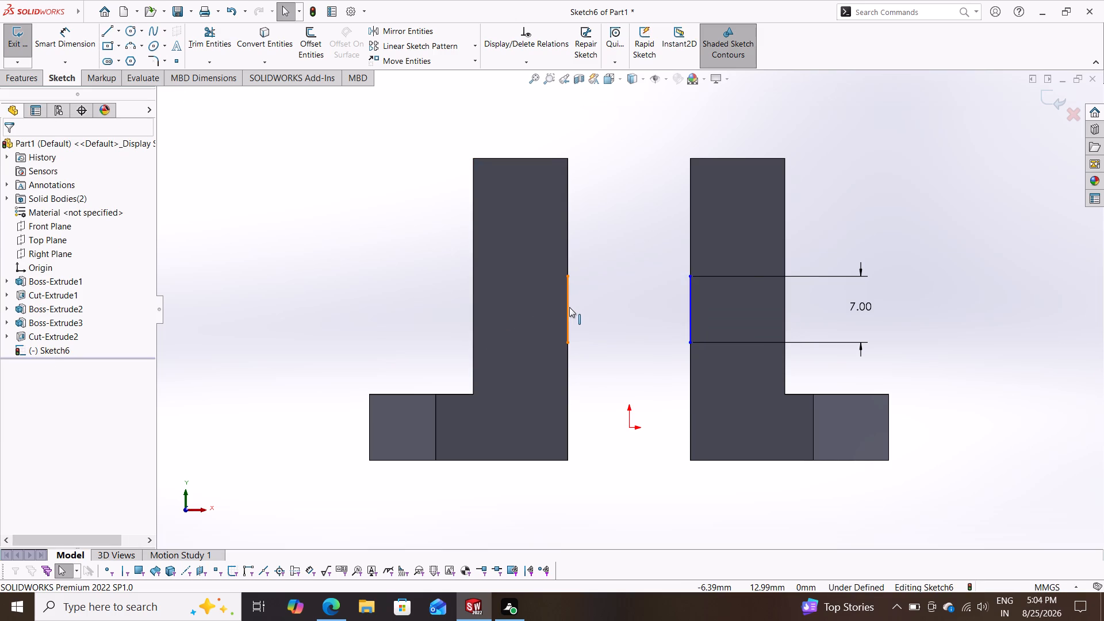
pyautogui.press('Delete')
pyautogui.click(688, 305)
pyautogui.press('Delete')
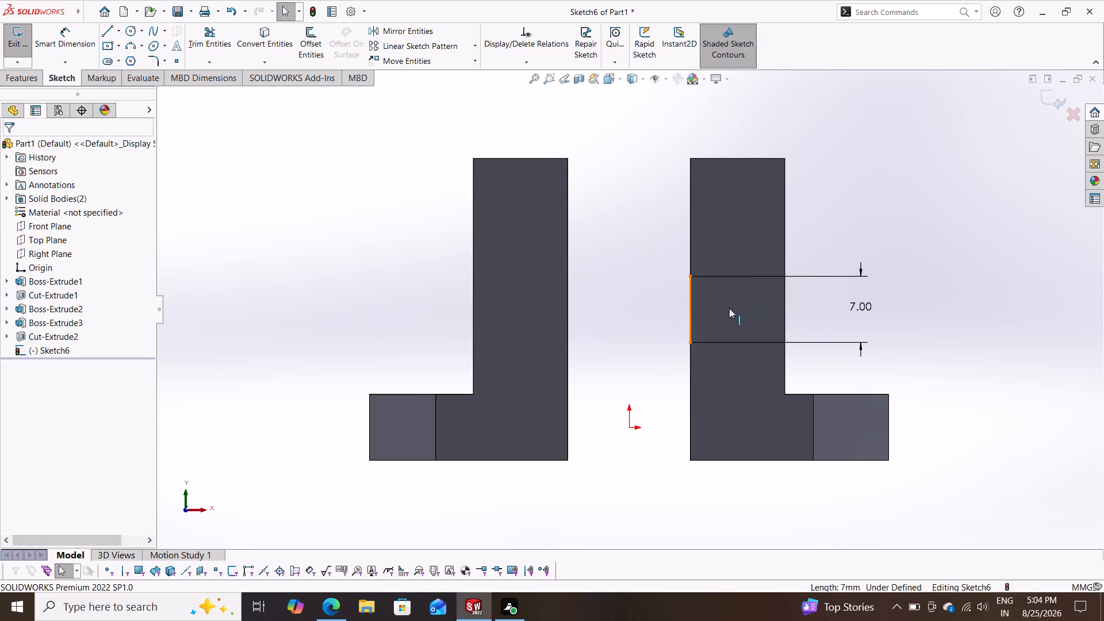
pyautogui.click(481, 303)
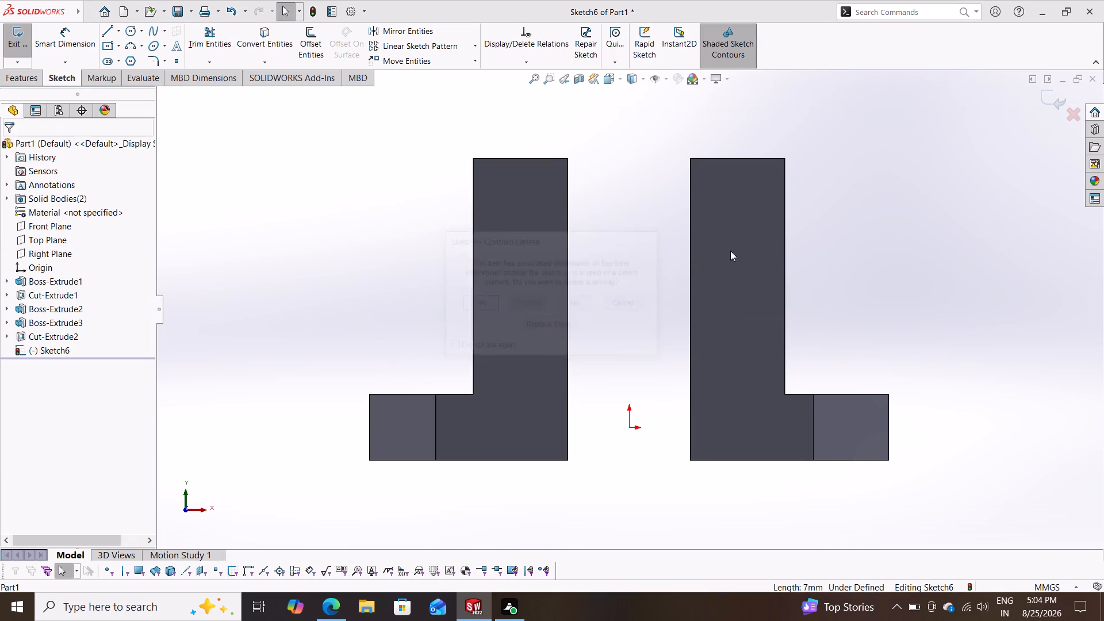
# Sketch a 13 by 32 mm corner rectangle filling the gap, from the left upright's top inner corner to the right body's bottom inner corner.
pyautogui.click(121, 42)
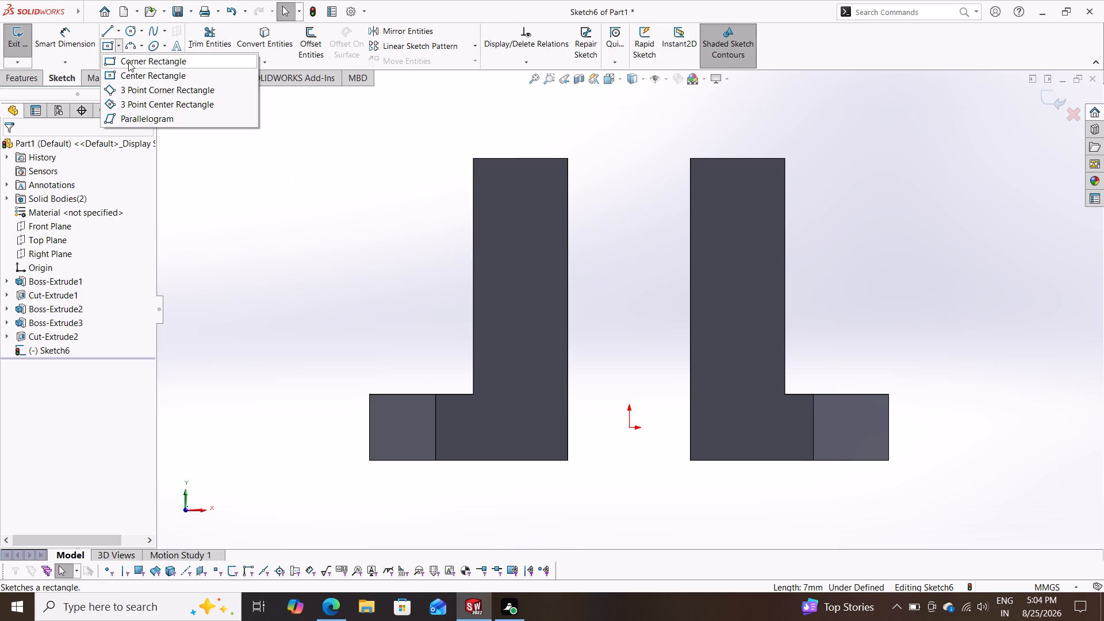
pyautogui.moveTo(128, 62); pyautogui.dragTo(133, 62)
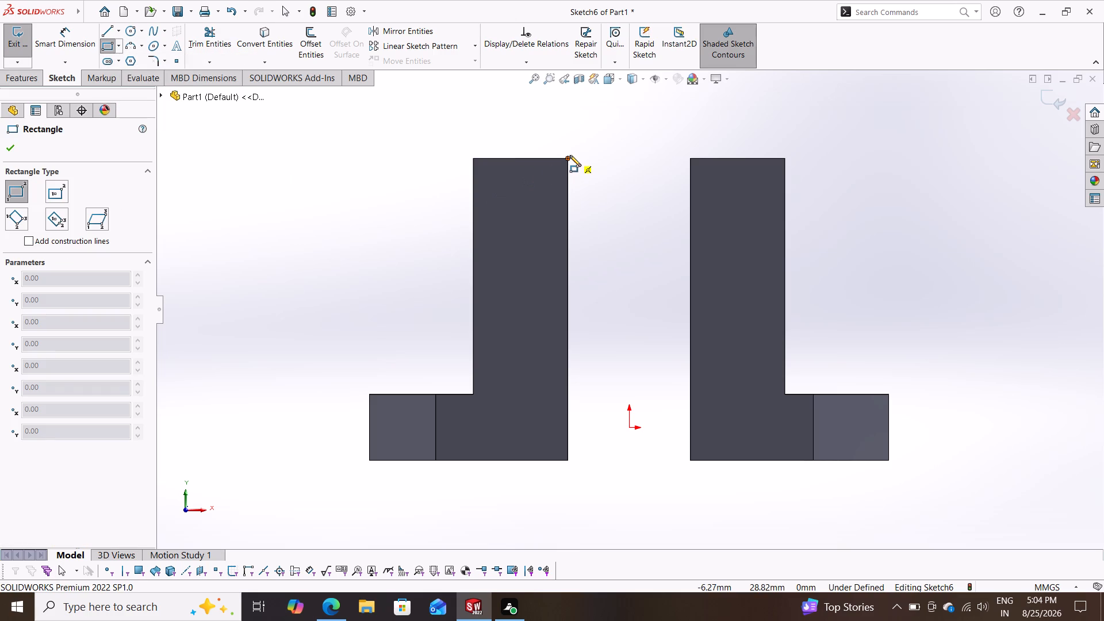
pyautogui.click(568, 158)
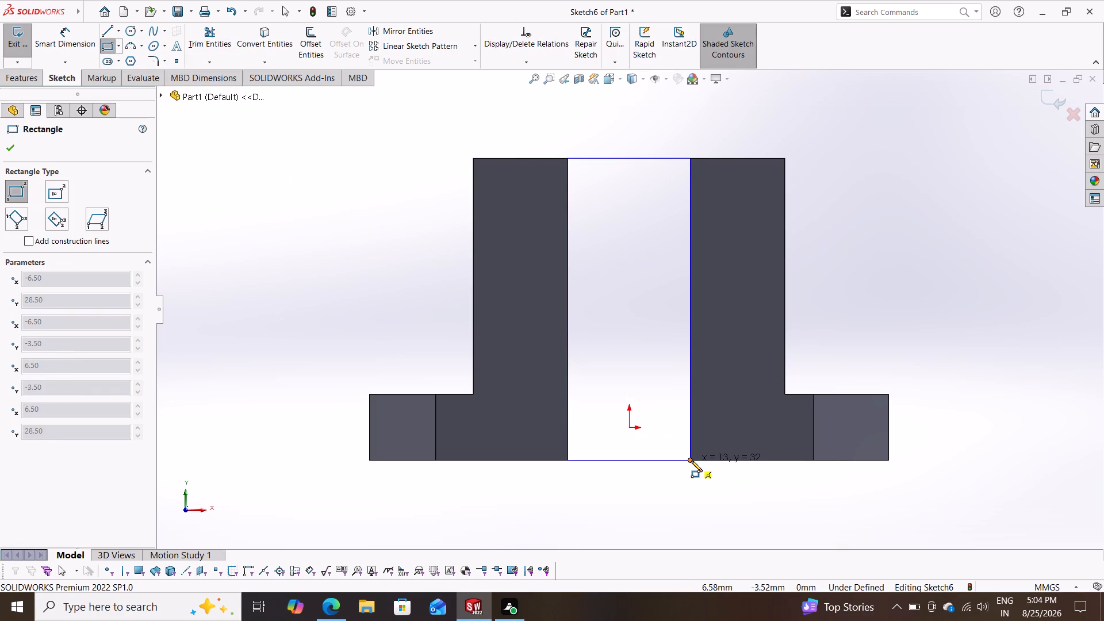
pyautogui.click(691, 461)
pyautogui.press('Escape')
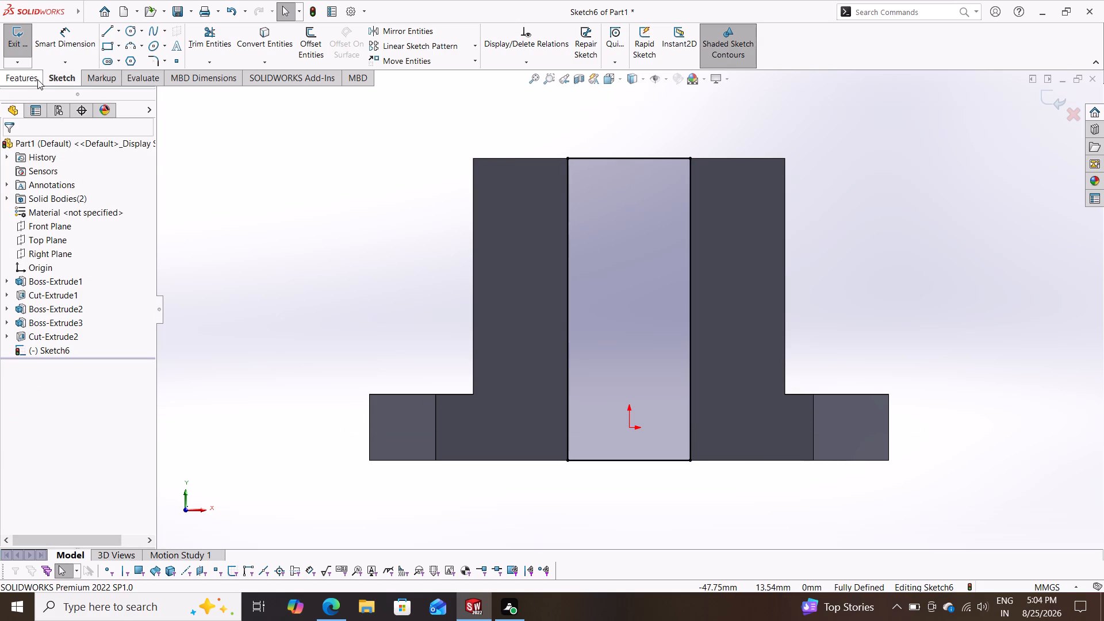
# Boss-extrude the gap rectangle Through All in the reversed direction, merging the result with the two bodies.
pyautogui.click(35, 78)
pyautogui.click(28, 40)
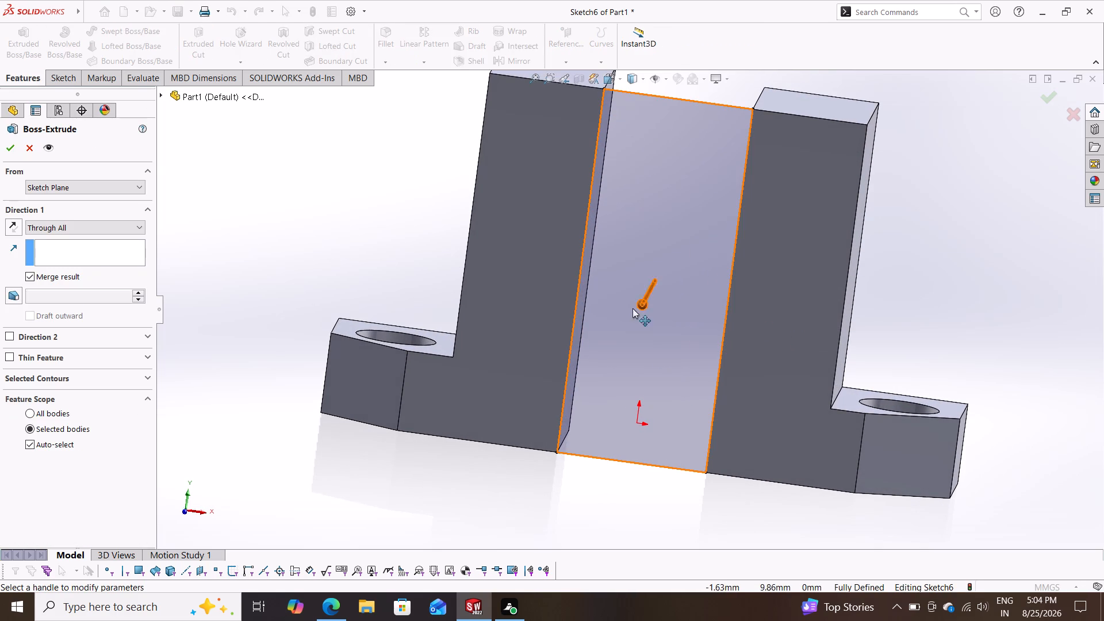
pyautogui.click(13, 223)
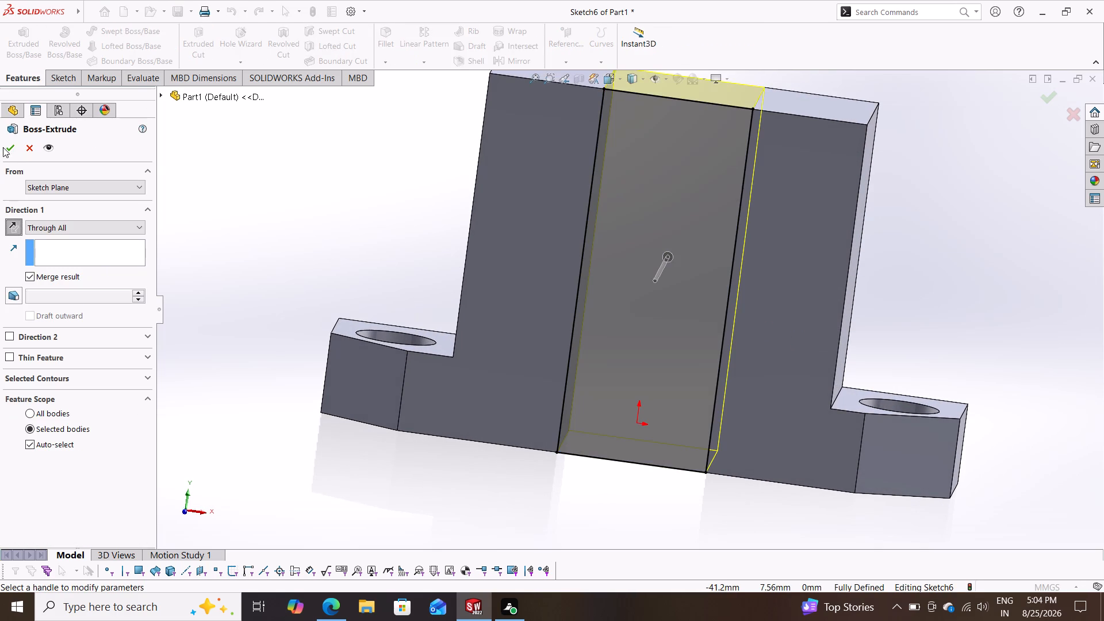
pyautogui.click(14, 146)
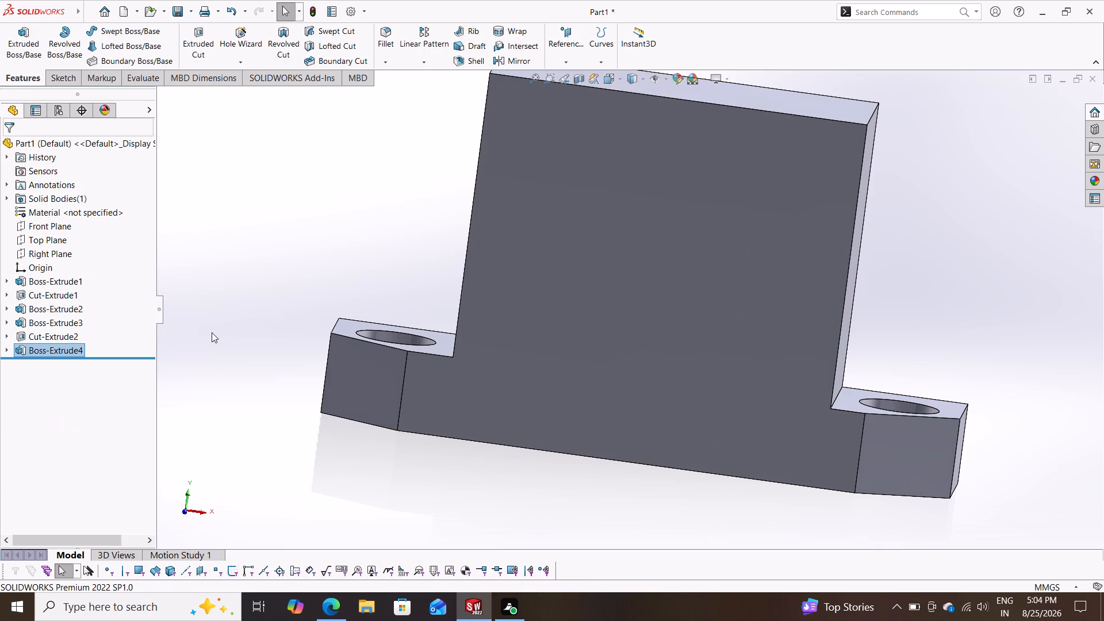
pyautogui.press('Escape')
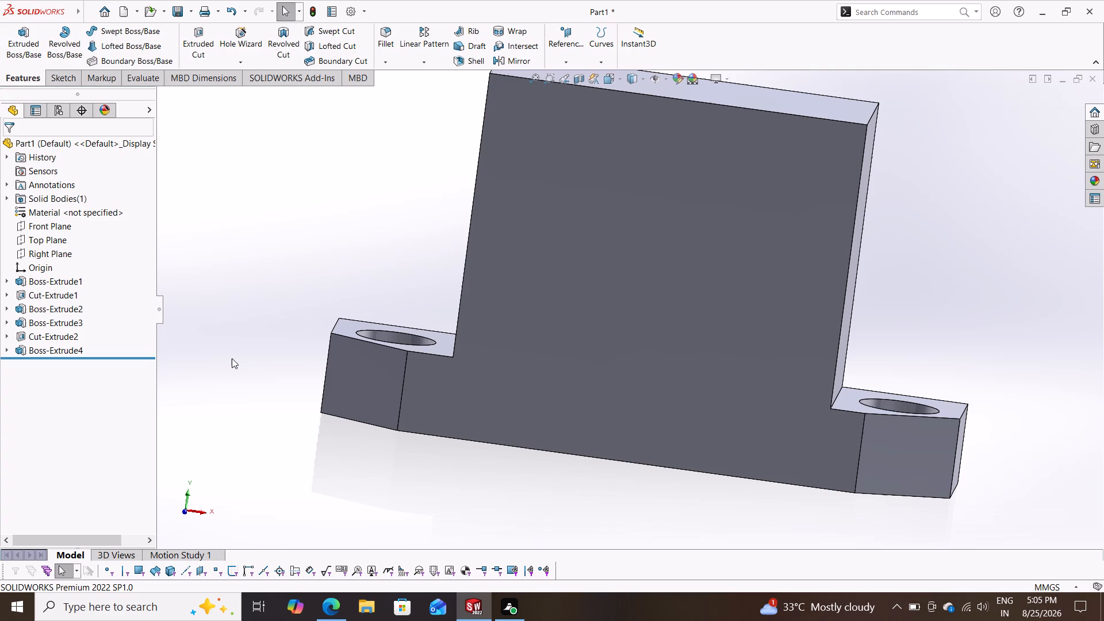
# Start a sketch on the merged front face and draw a corner rectangle about 11 by 7 mm around the origin, ending on the bottom edge.
pyautogui.click(552, 313)
pyautogui.click(596, 274)
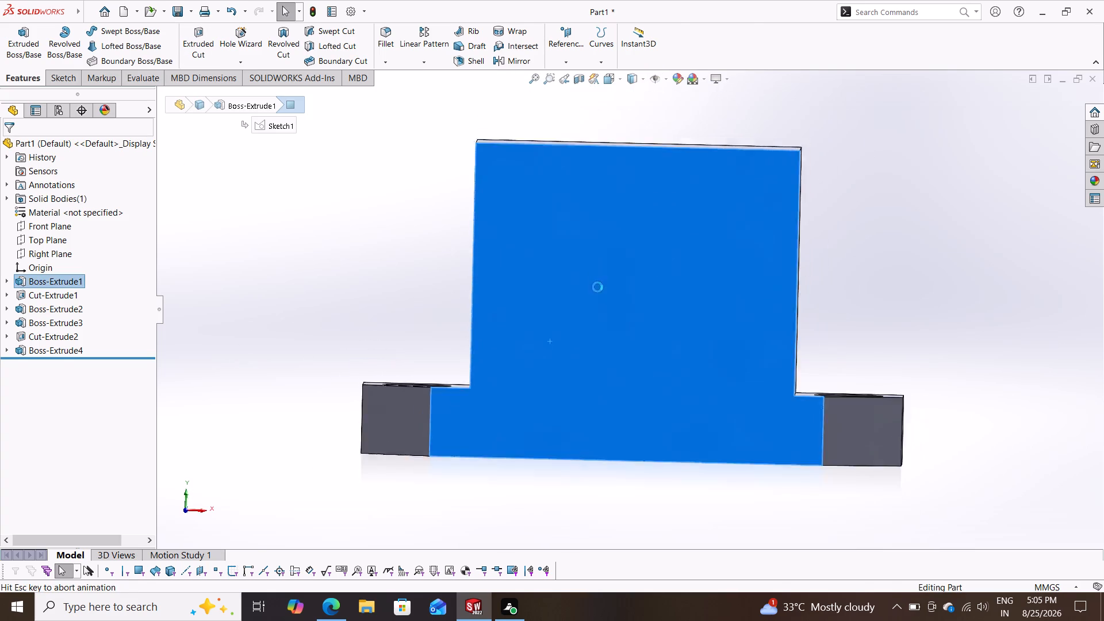
pyautogui.scroll(-2, 626, 423)
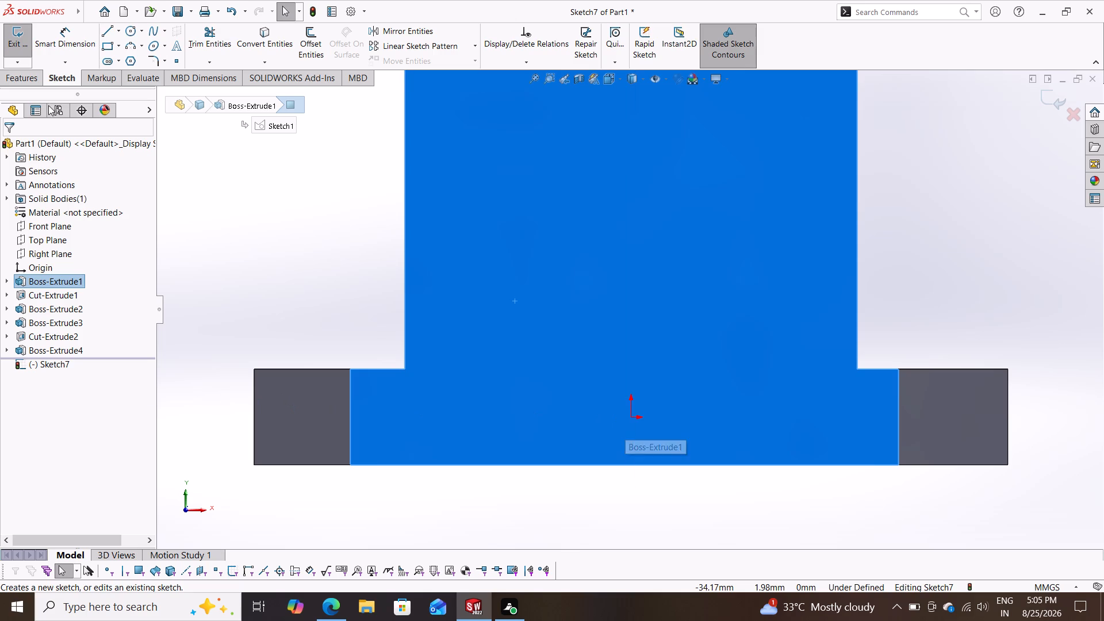
pyautogui.click(118, 46)
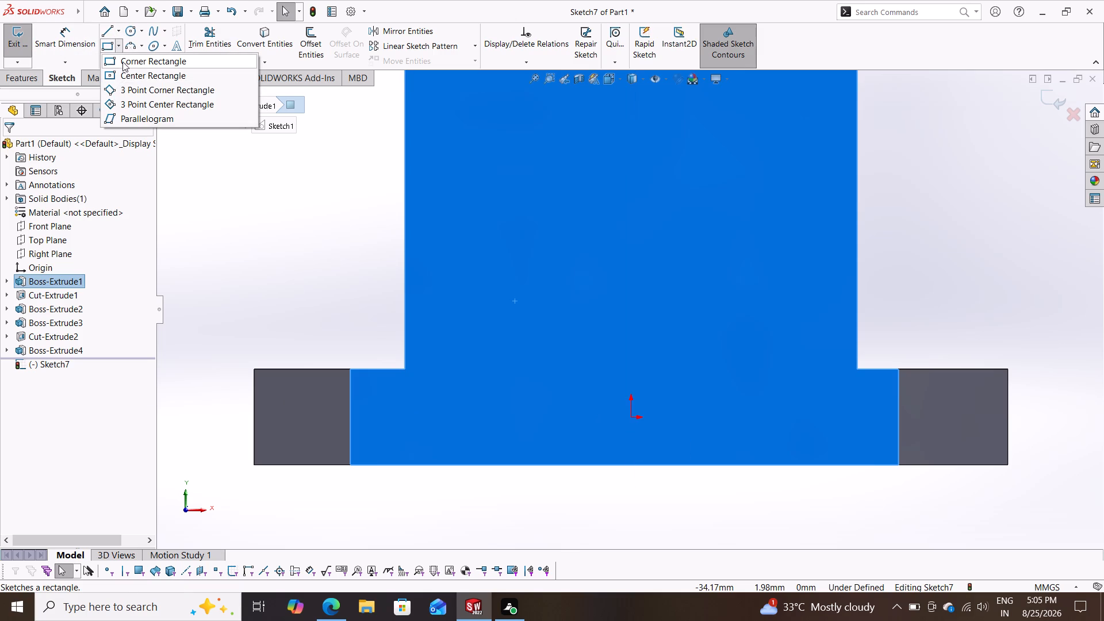
pyautogui.click(126, 60)
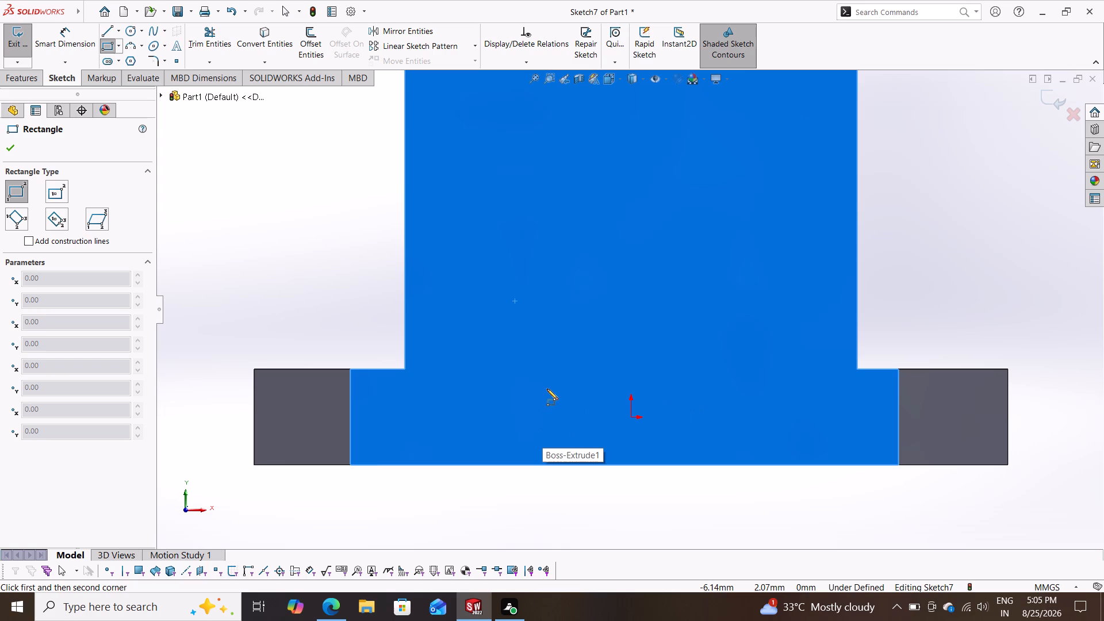
pyautogui.click(558, 363)
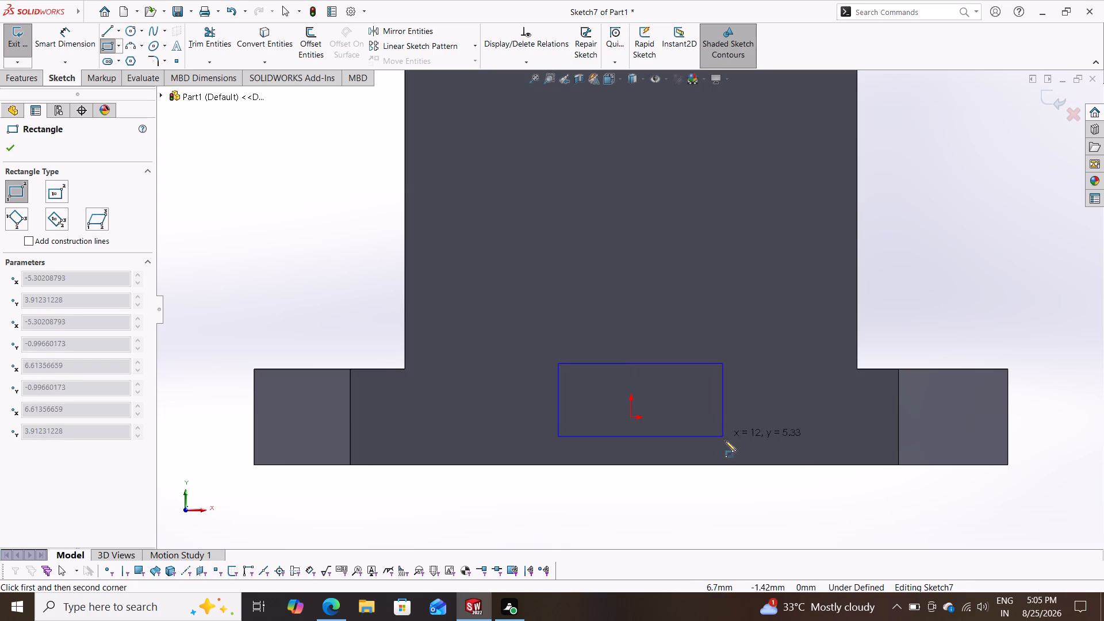
pyautogui.click(714, 467)
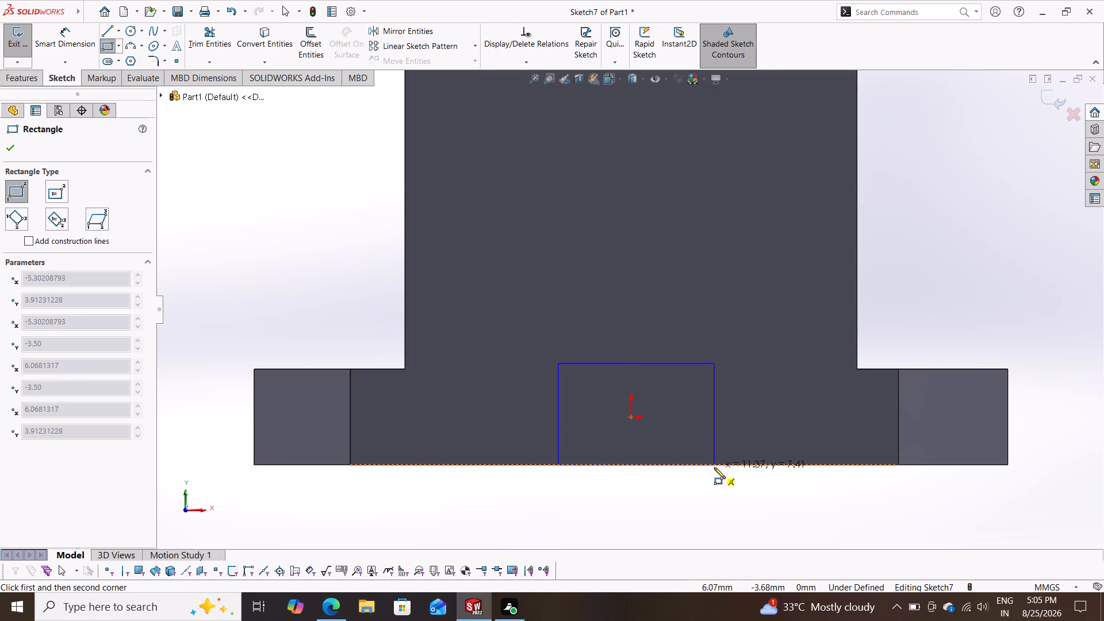
# Dimension the width of the new rectangle's top edge and set it to 13 mm.
pyautogui.click(68, 35)
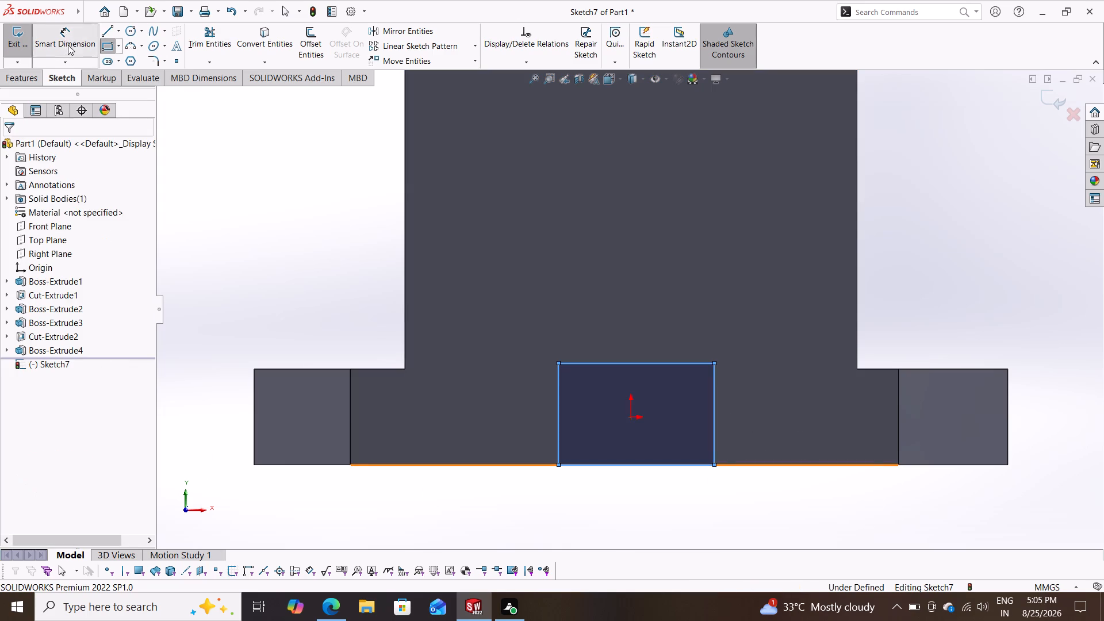
pyautogui.click(608, 363)
pyautogui.click(626, 257)
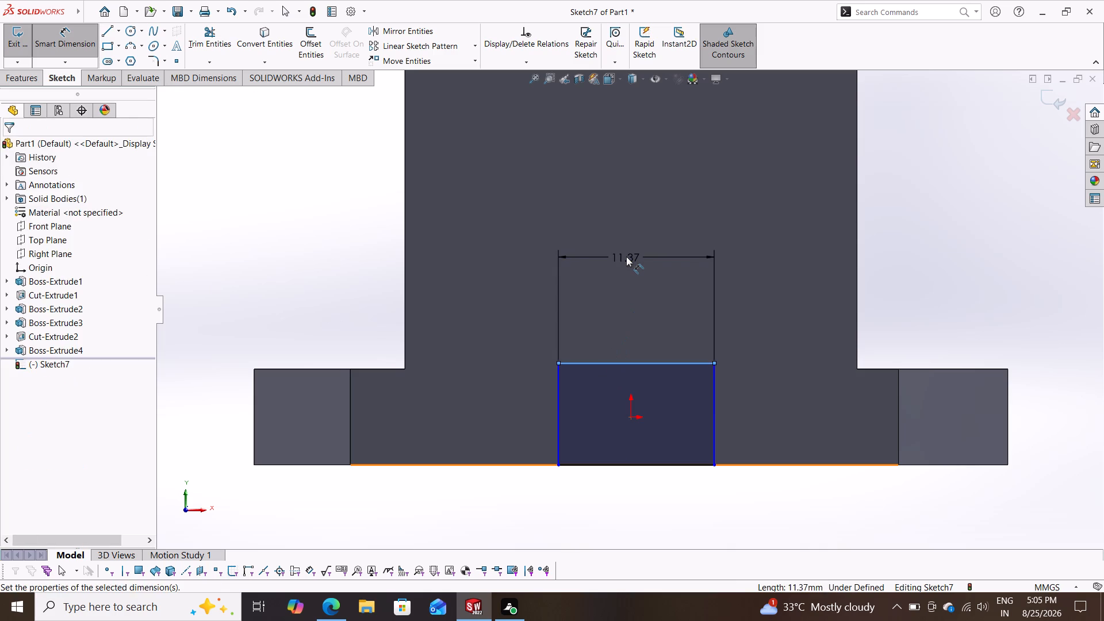
pyautogui.write('13')
pyautogui.press('Return')
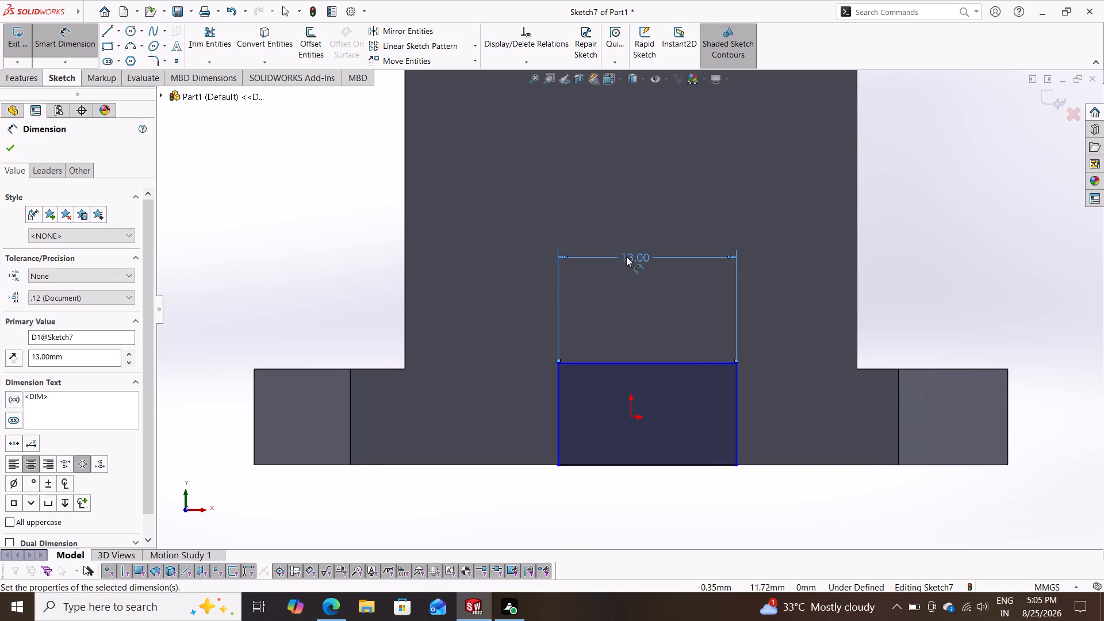
# Dimension the horizontal distance from the origin to the rectangle's bottom-left corner and set it to 13/2 mm.
pyautogui.click(630, 416)
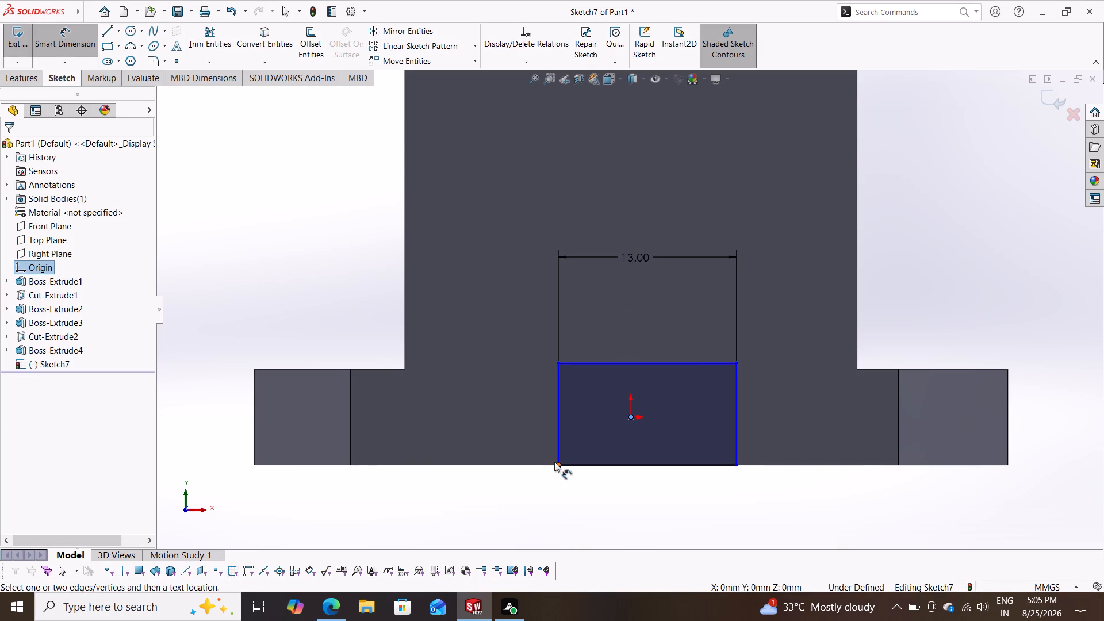
pyautogui.click(557, 466)
pyautogui.click(608, 493)
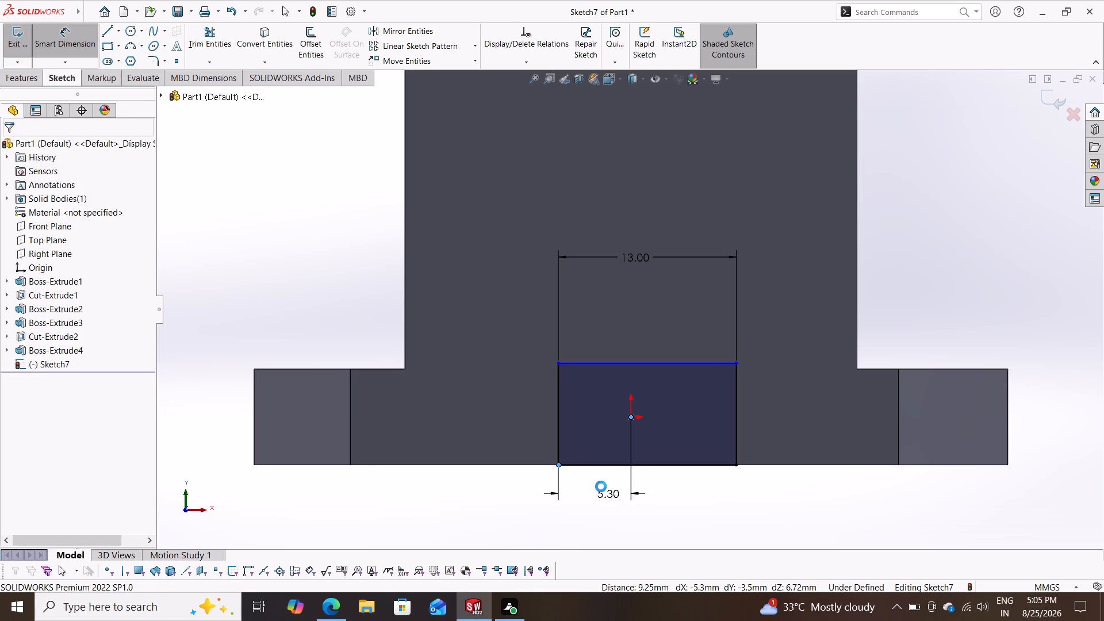
pyautogui.press('0')
pyautogui.press('BackSpace')
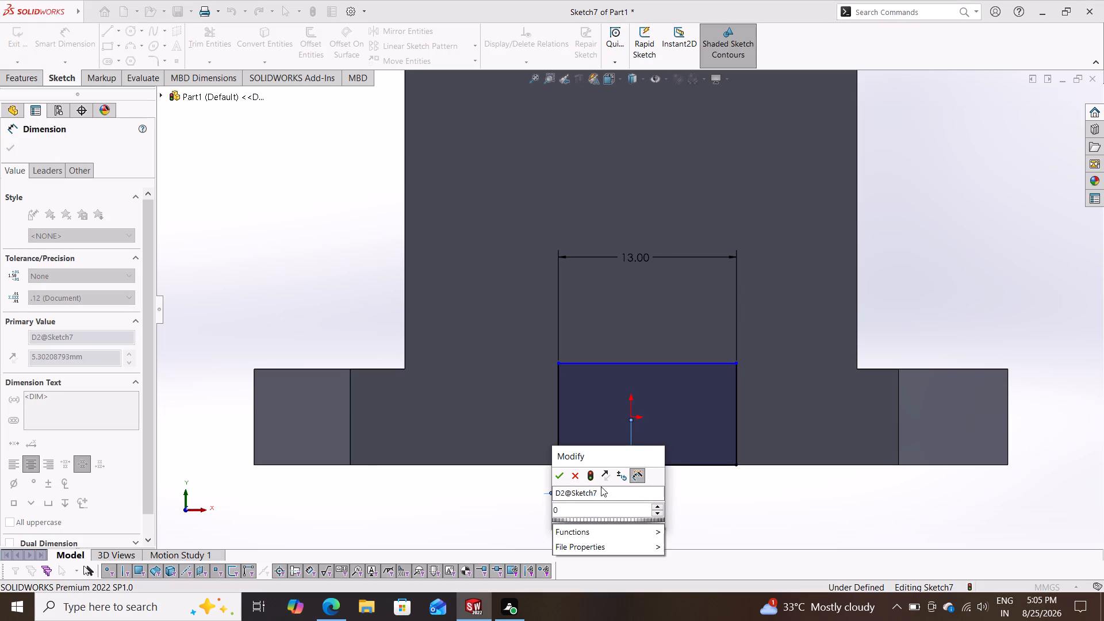
pyautogui.press('1')
pyautogui.press('3')
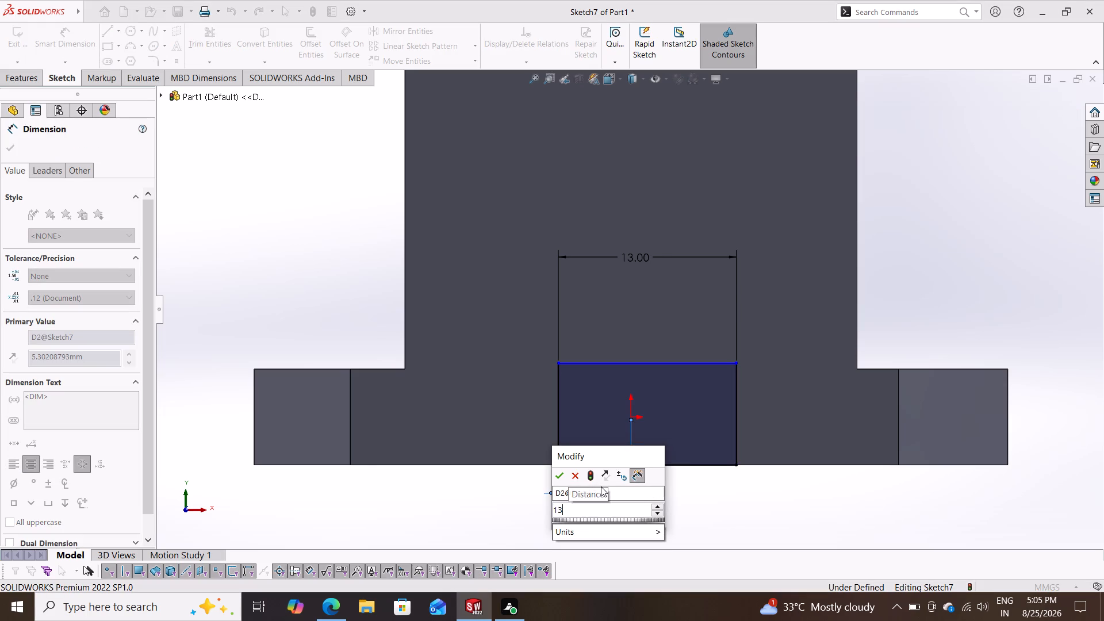
pyautogui.press('-')
pyautogui.press('BackSpace')
pyautogui.write('/2')
pyautogui.press('Return')
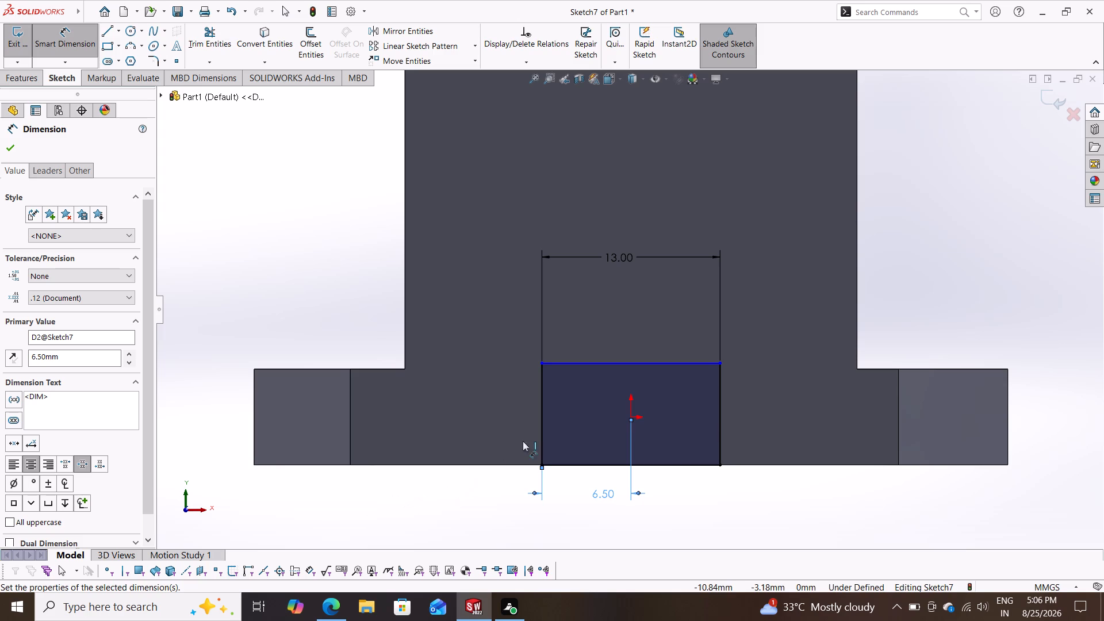
# Dimension the height of the rectangle's right edge and set it to 13 mm.
pyautogui.click(720, 406)
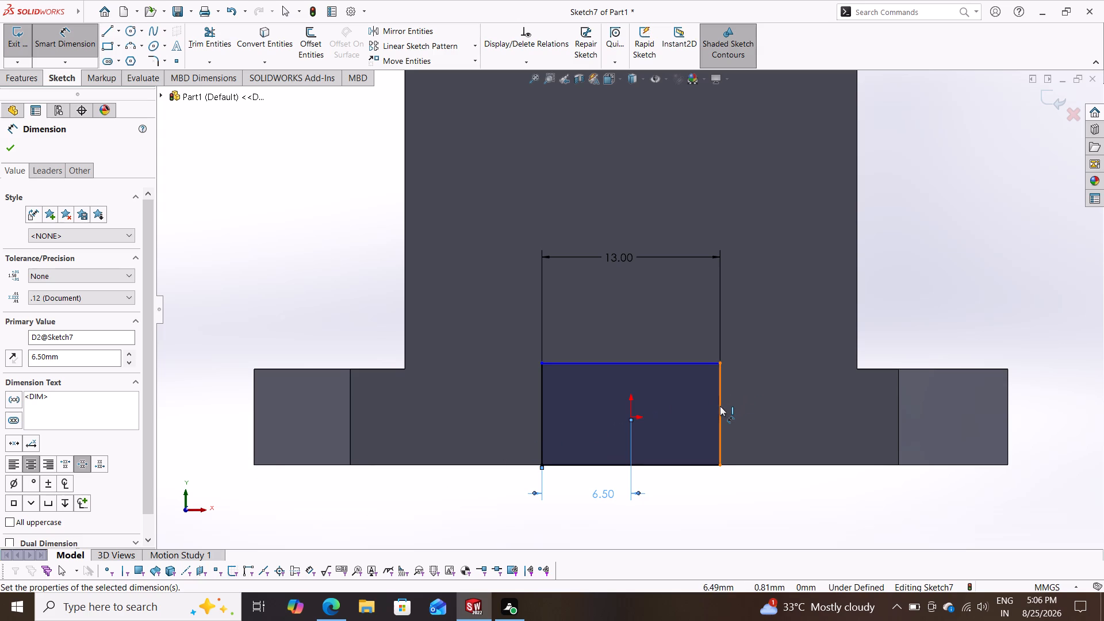
pyautogui.click(1028, 404)
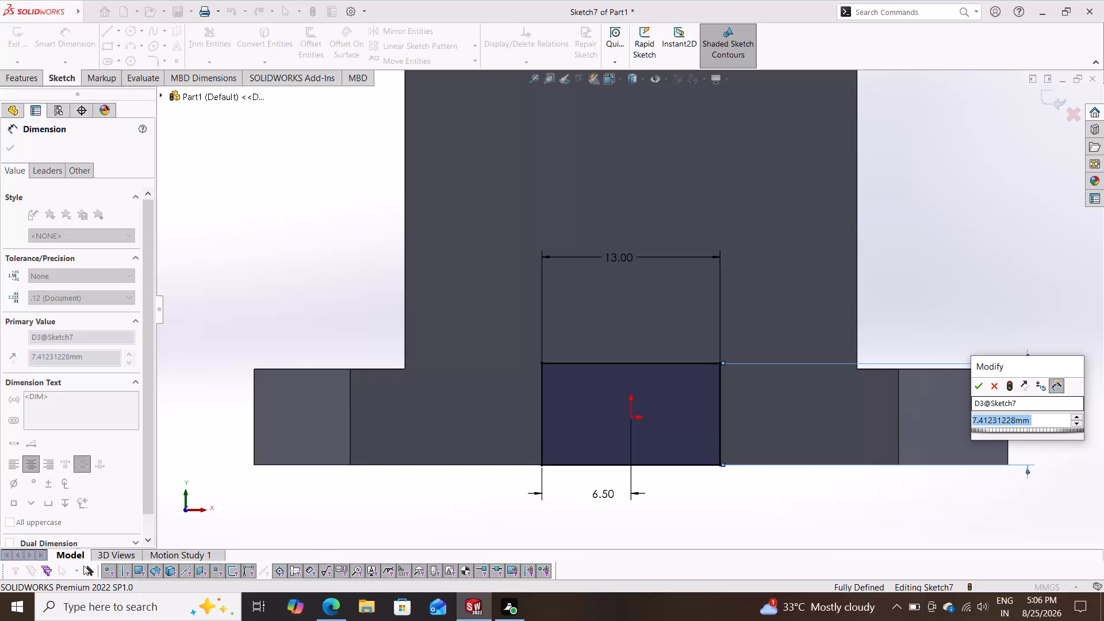
pyautogui.write('13')
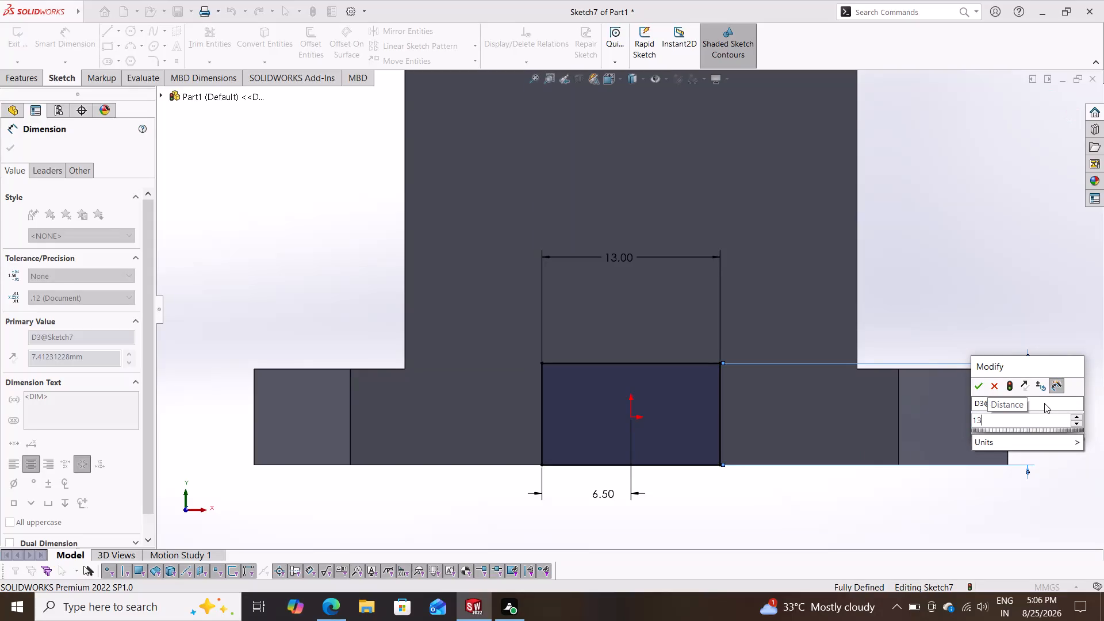
pyautogui.press('Return')
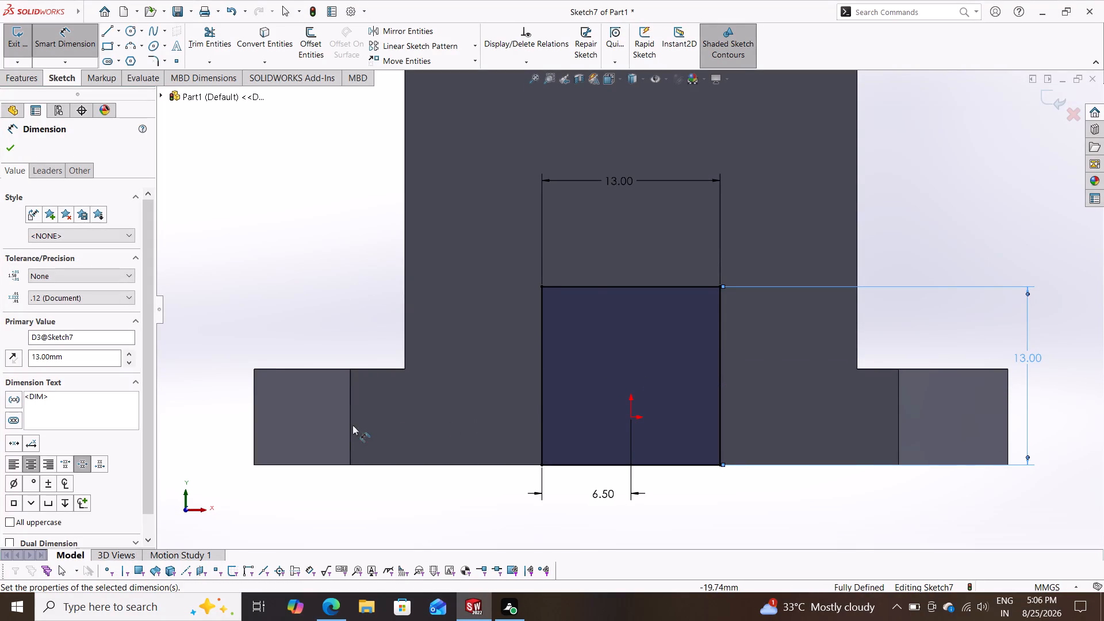
pyautogui.click(13, 155)
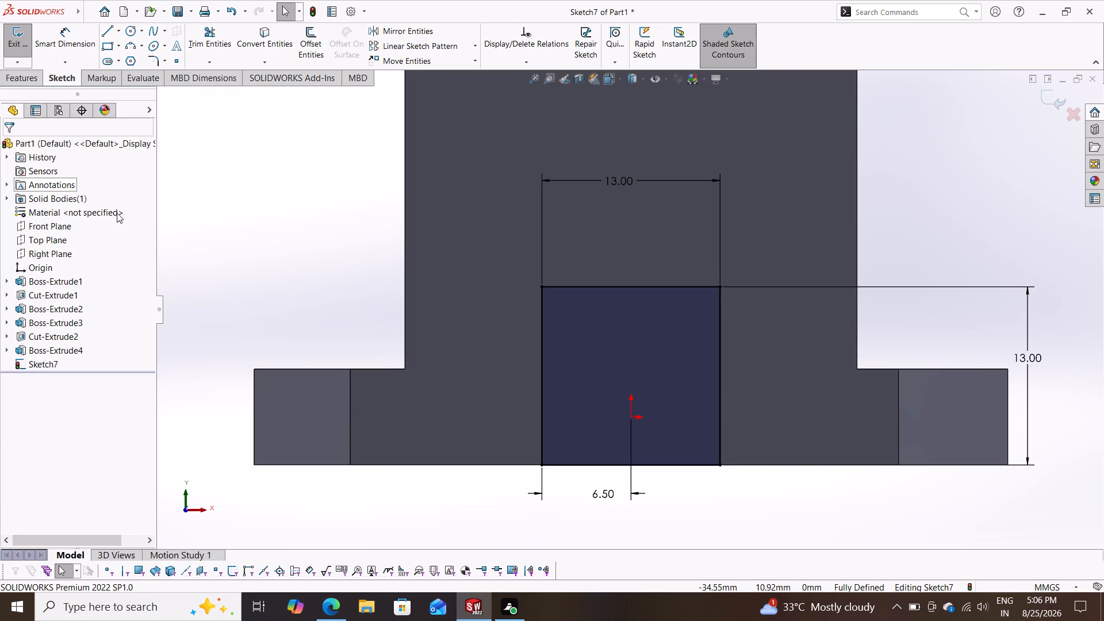
# Extrude-cut the 13 mm square Through All to open a notch in the block's base.
pyautogui.click(33, 80)
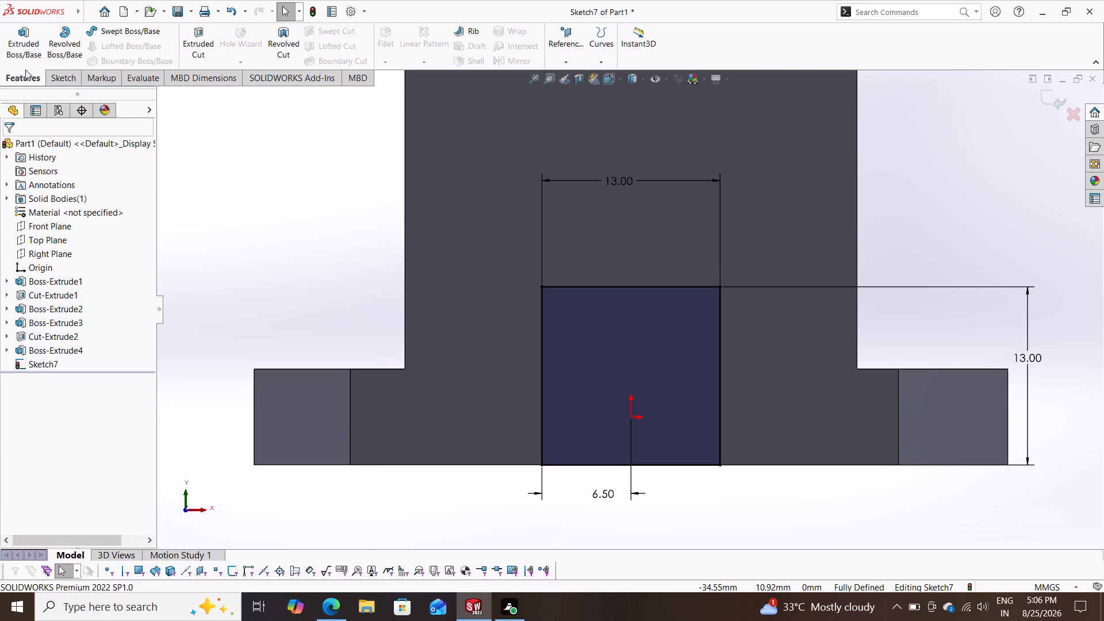
pyautogui.click(200, 25)
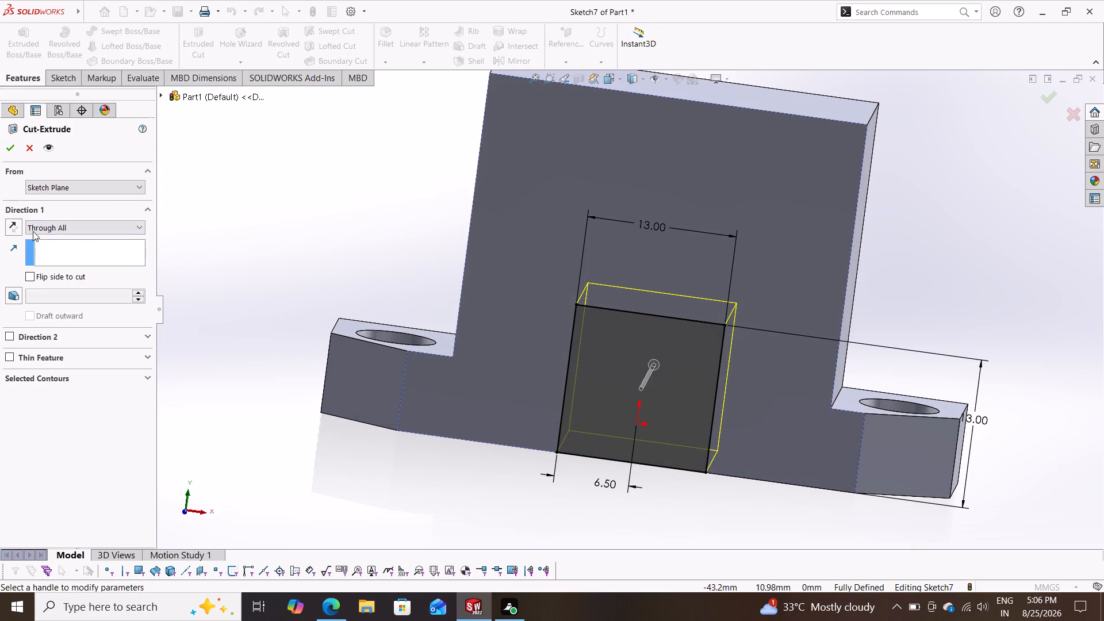
pyautogui.click(11, 150)
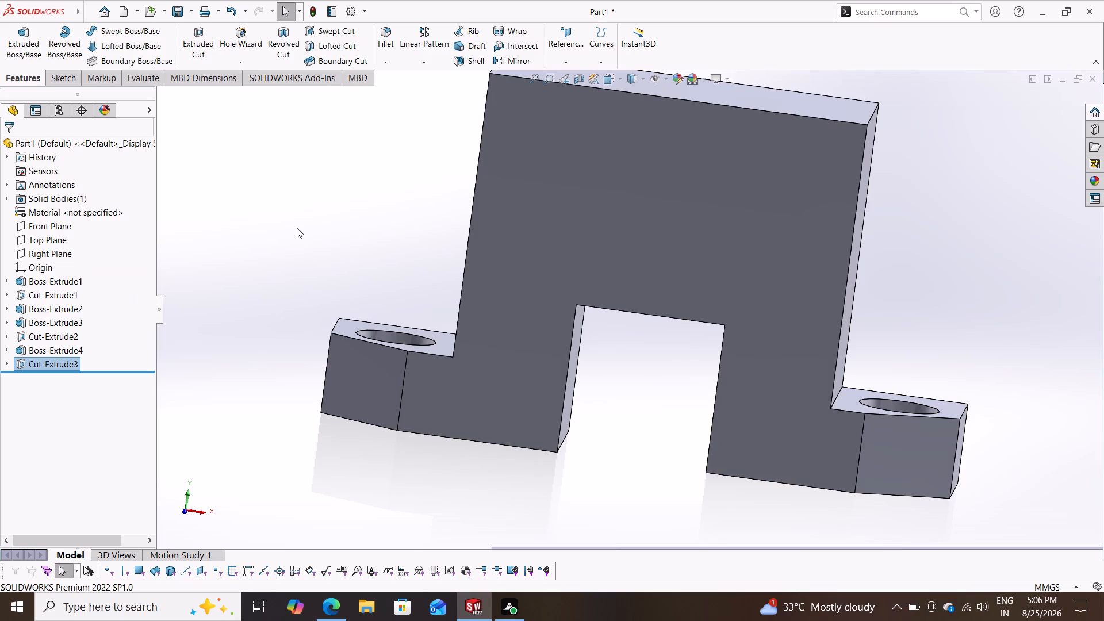
# Start a sketch on the front face and draw a vertical centerline about 32 mm long from the top edge's midpoint to just below the base.
pyautogui.moveTo(1005, 274); pyautogui.dragTo(868, 267, button='middle')
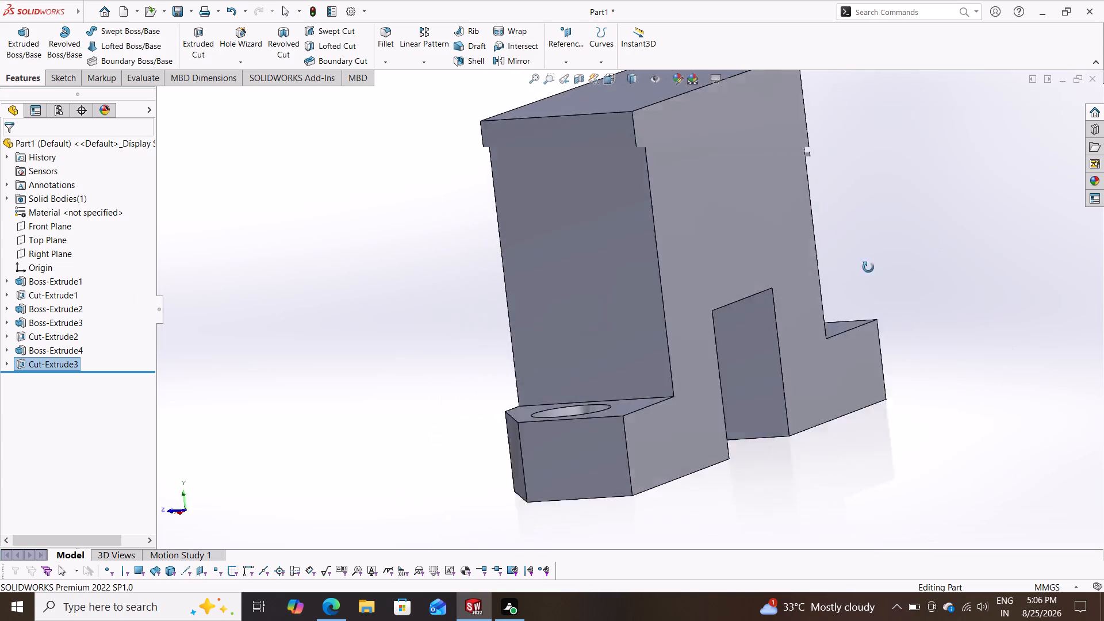
pyautogui.moveTo(868, 267); pyautogui.dragTo(1015, 241, button='middle')
pyautogui.scroll(-1, 731, 362)
pyautogui.scroll(3, 651, 385)
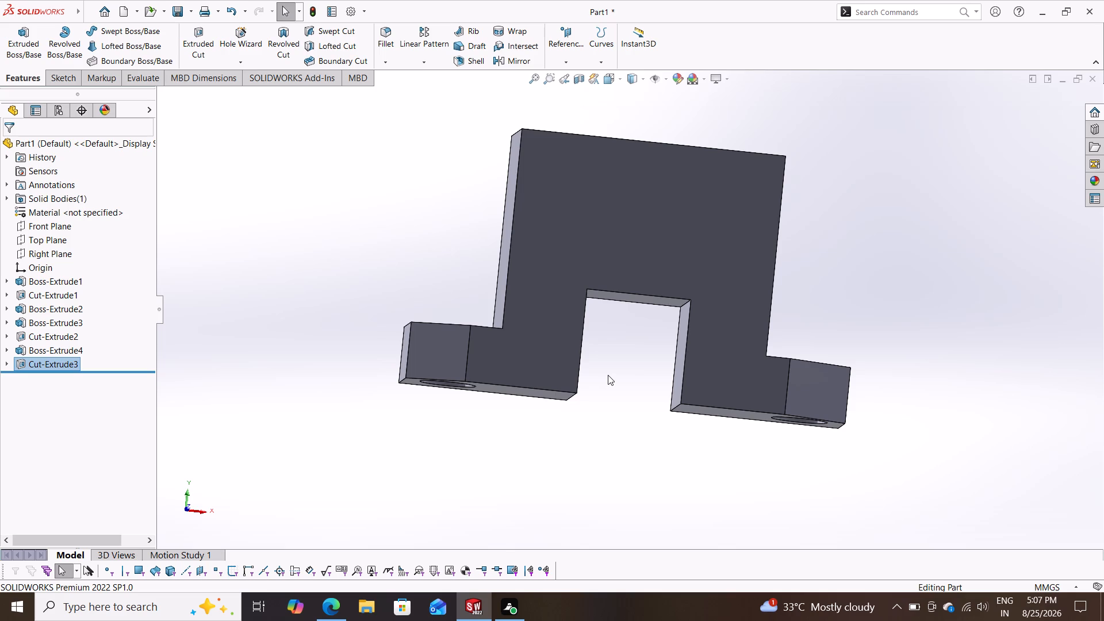
pyautogui.click(661, 230)
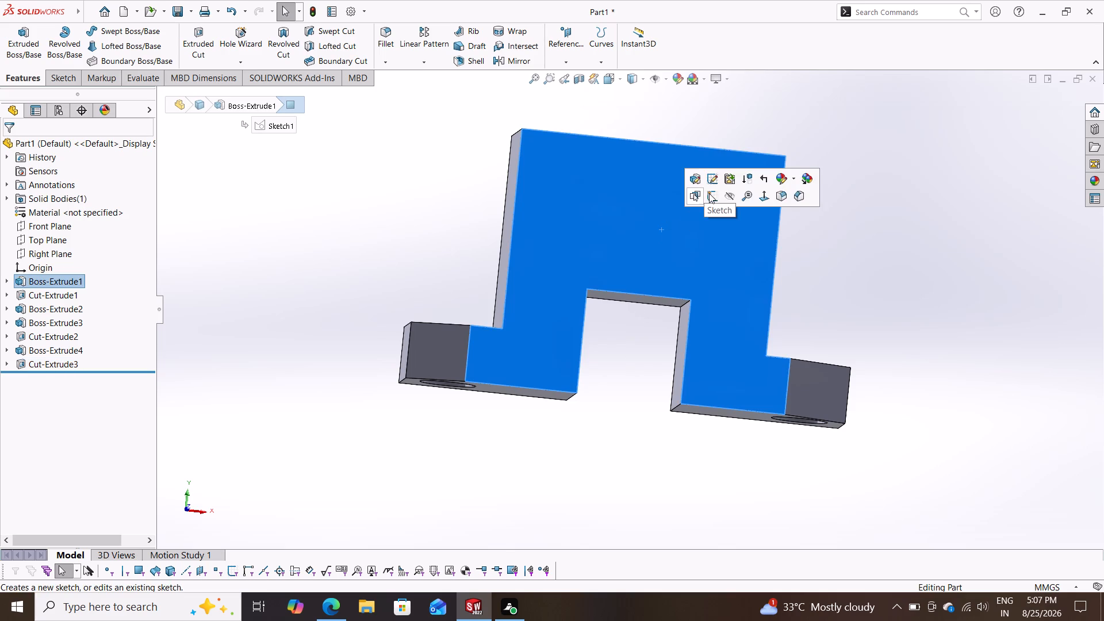
pyautogui.click(709, 193)
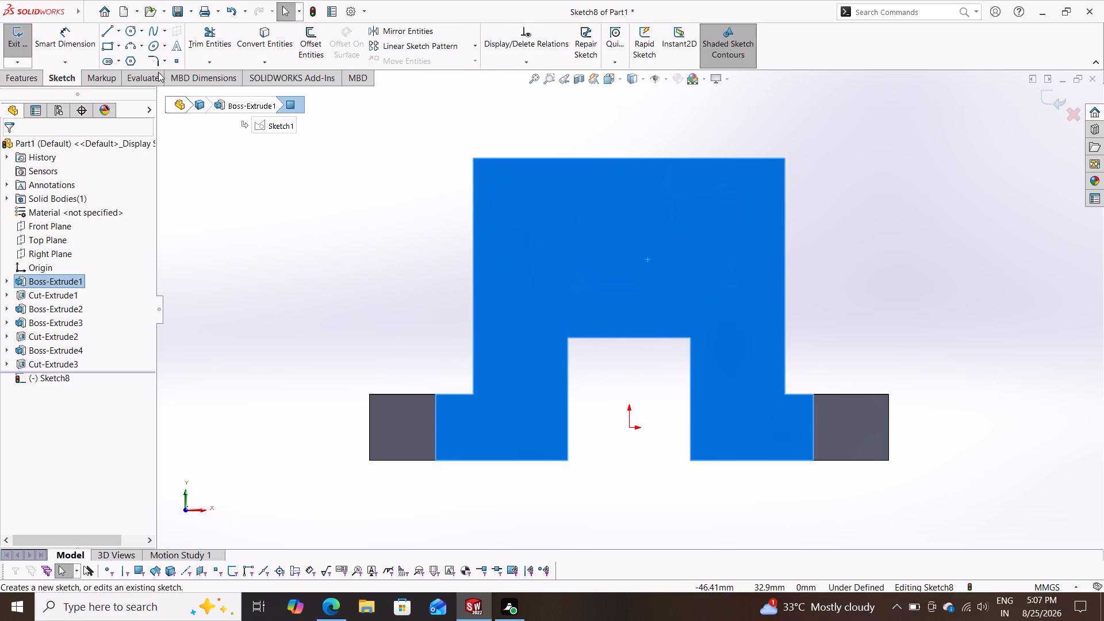
pyautogui.click(117, 26)
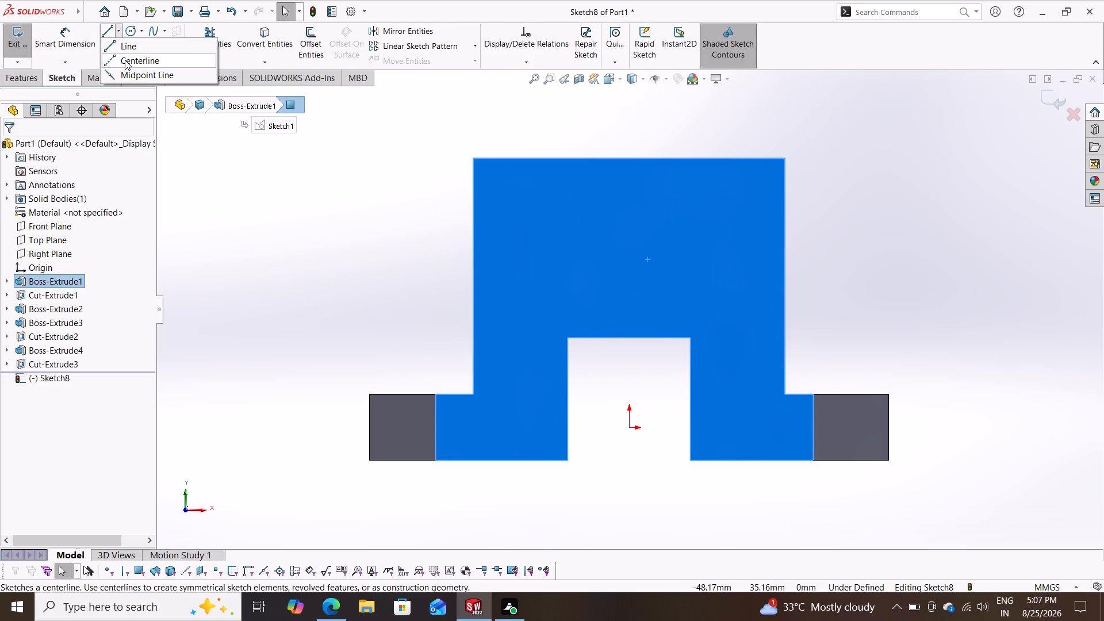
pyautogui.click(155, 184)
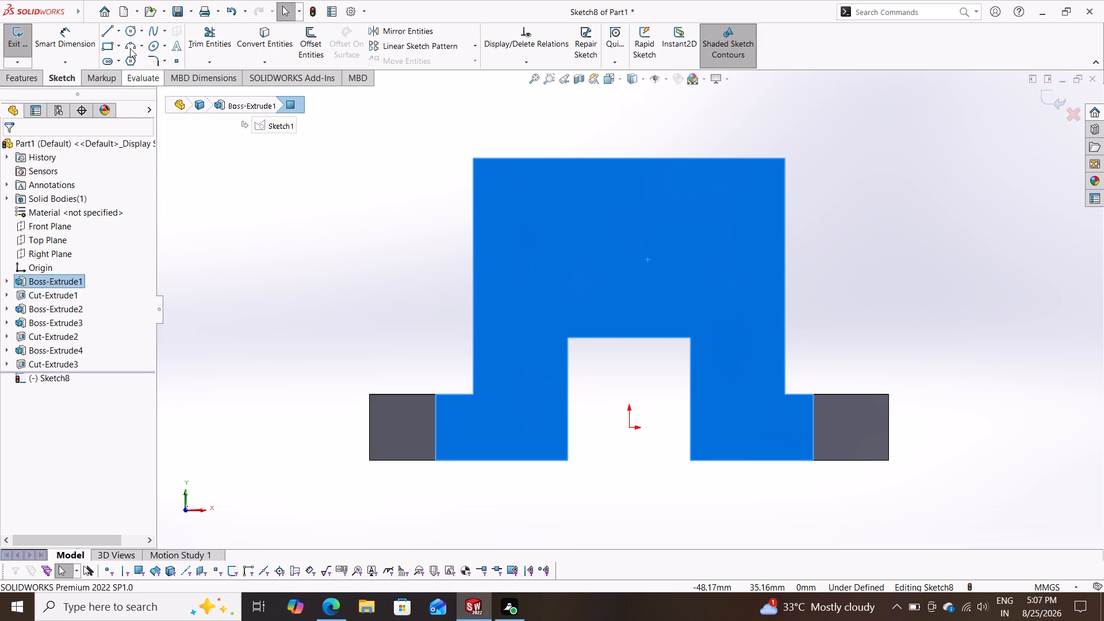
pyautogui.click(120, 29)
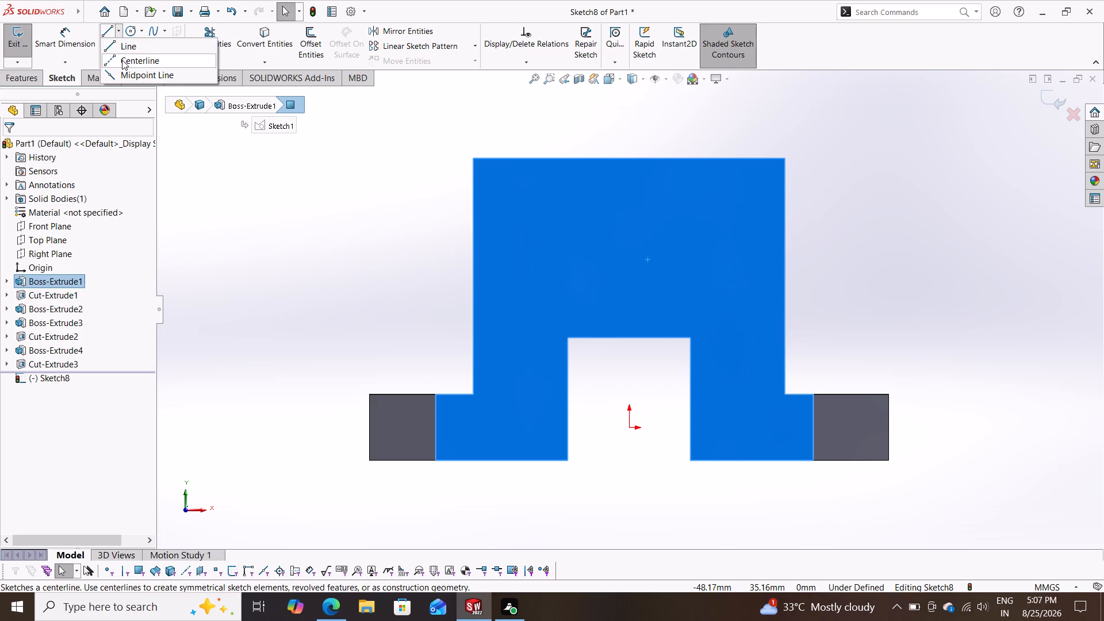
pyautogui.click(122, 60)
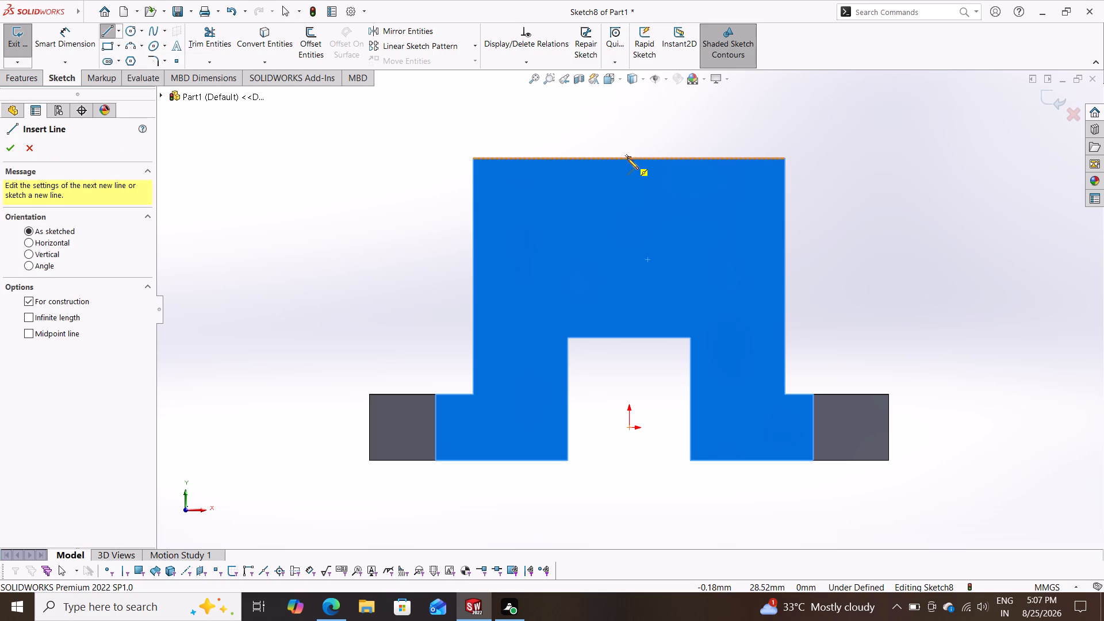
pyautogui.click(628, 158)
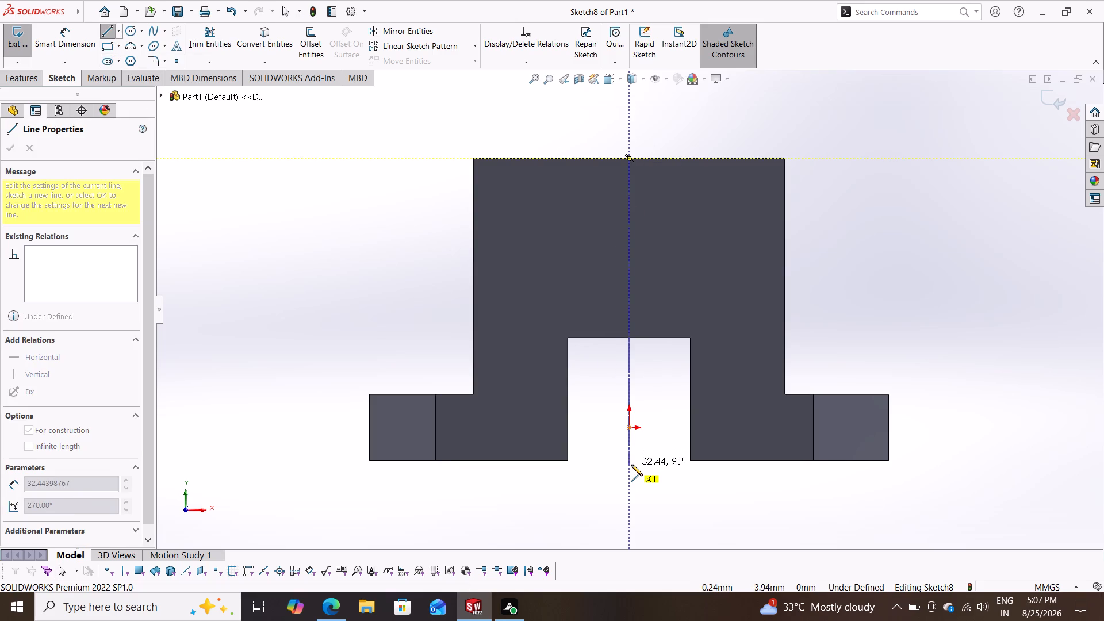
pyautogui.click(631, 465)
pyautogui.doubleClick(582, 484)
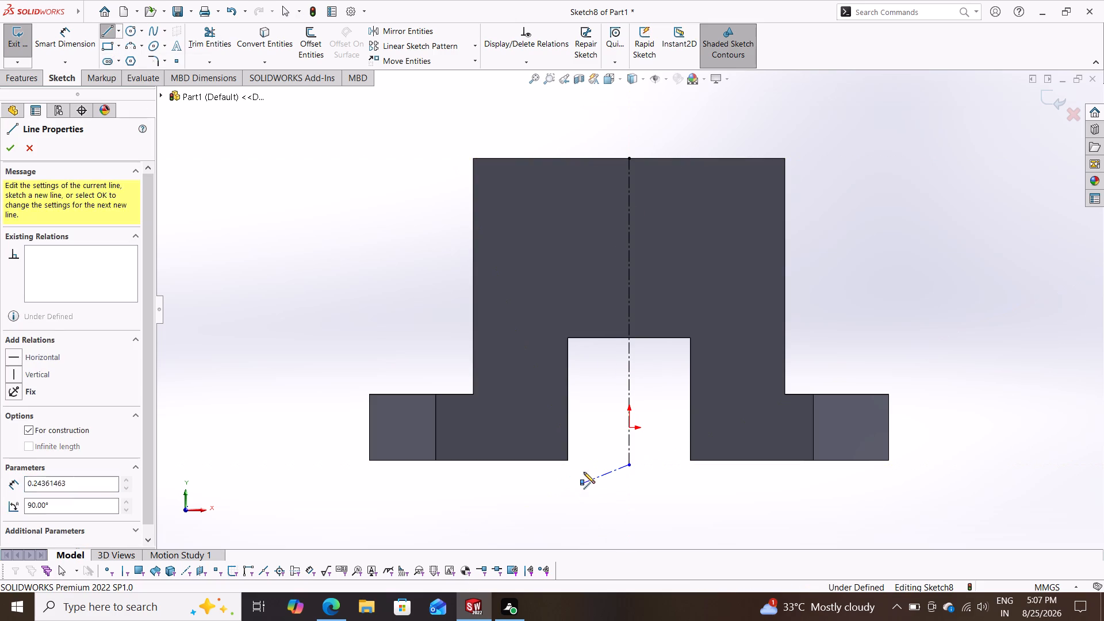
pyautogui.press('Escape')
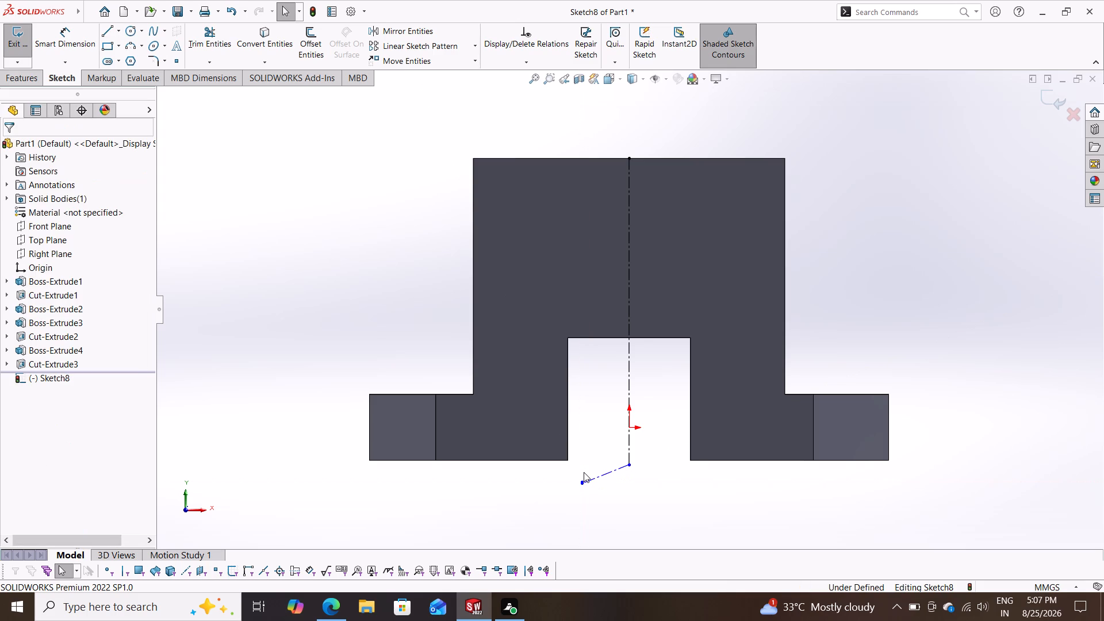
# Delete the stray slanted centerline segment at the lower end of the vertical centerline.
pyautogui.click(606, 474)
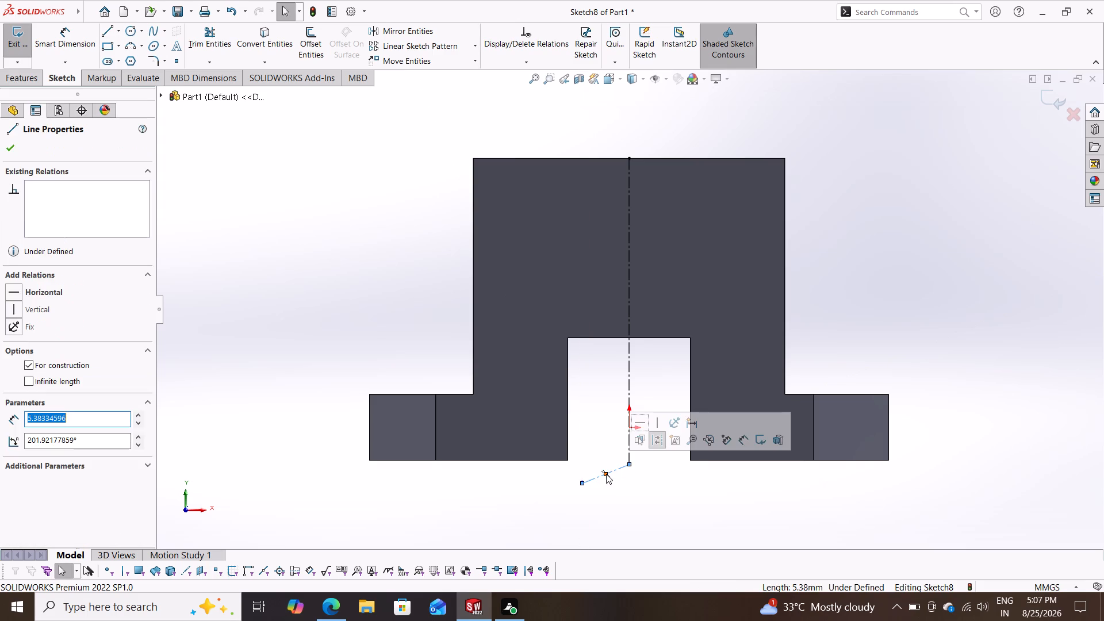
pyautogui.press('Delete')
pyautogui.moveTo(606, 474); pyautogui.dragTo(563, 492)
pyautogui.press('Delete')
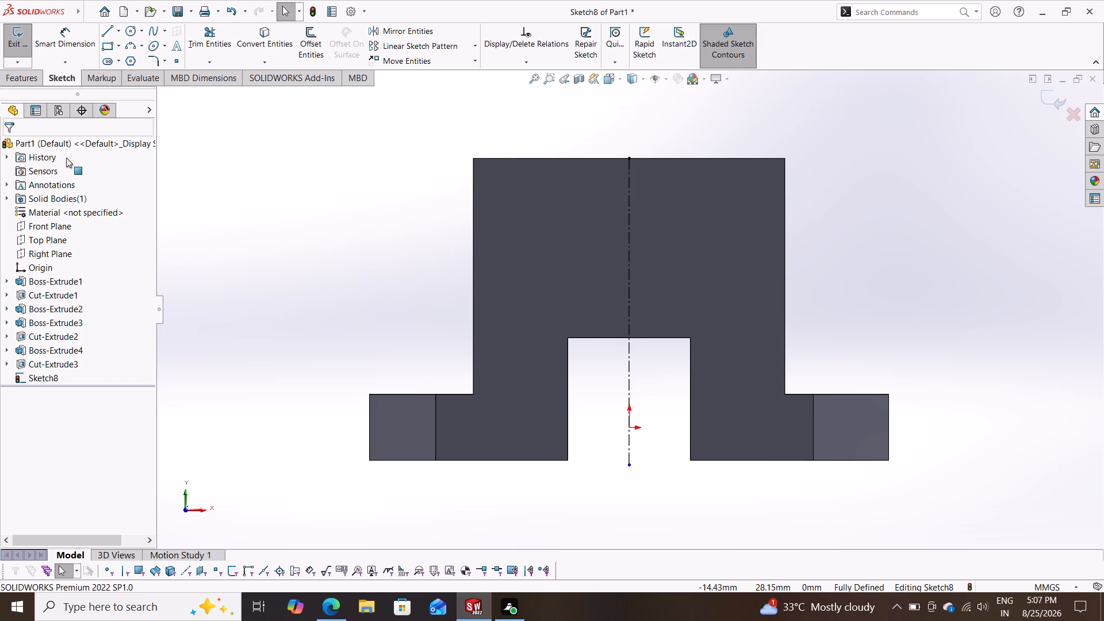
# Sketch a corner rectangle about 11 by 14 mm across the centerline, starting on the block's top edge.
pyautogui.click(119, 49)
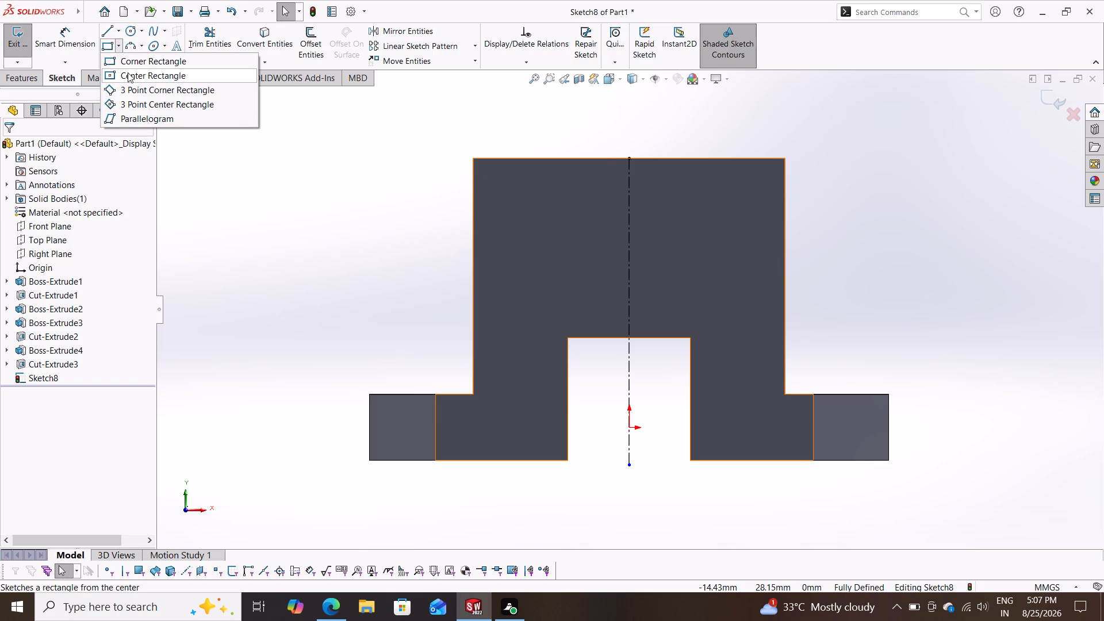
pyautogui.click(143, 63)
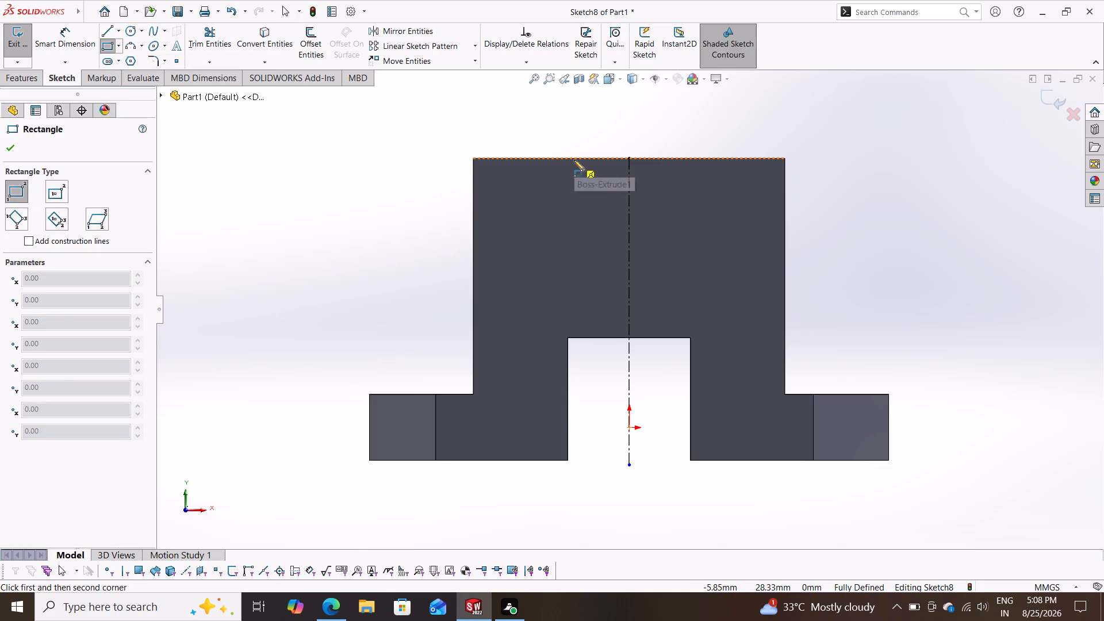
pyautogui.moveTo(574, 160); pyautogui.dragTo(581, 162)
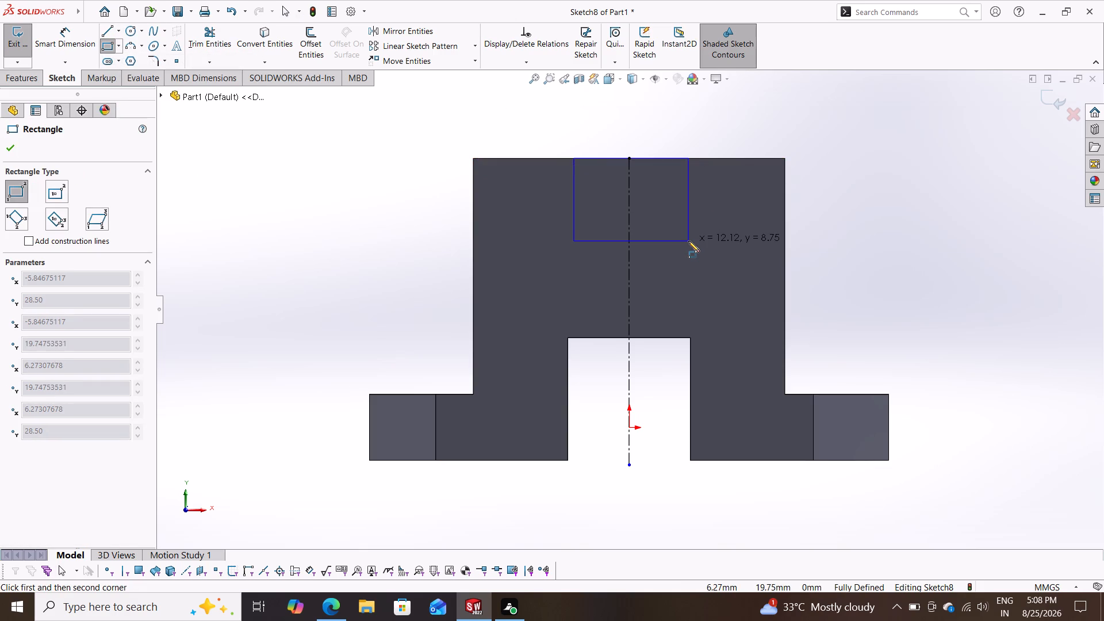
pyautogui.click(680, 293)
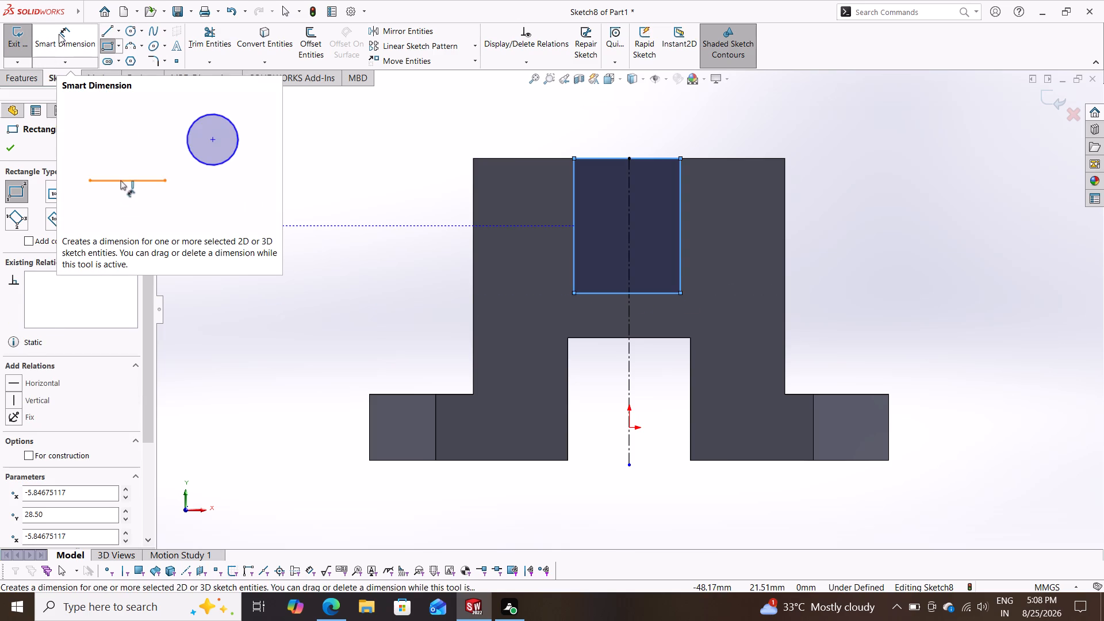
# Dimension the width of the upper rectangle's bottom edge and set it to 9 mm.
pyautogui.click(59, 34)
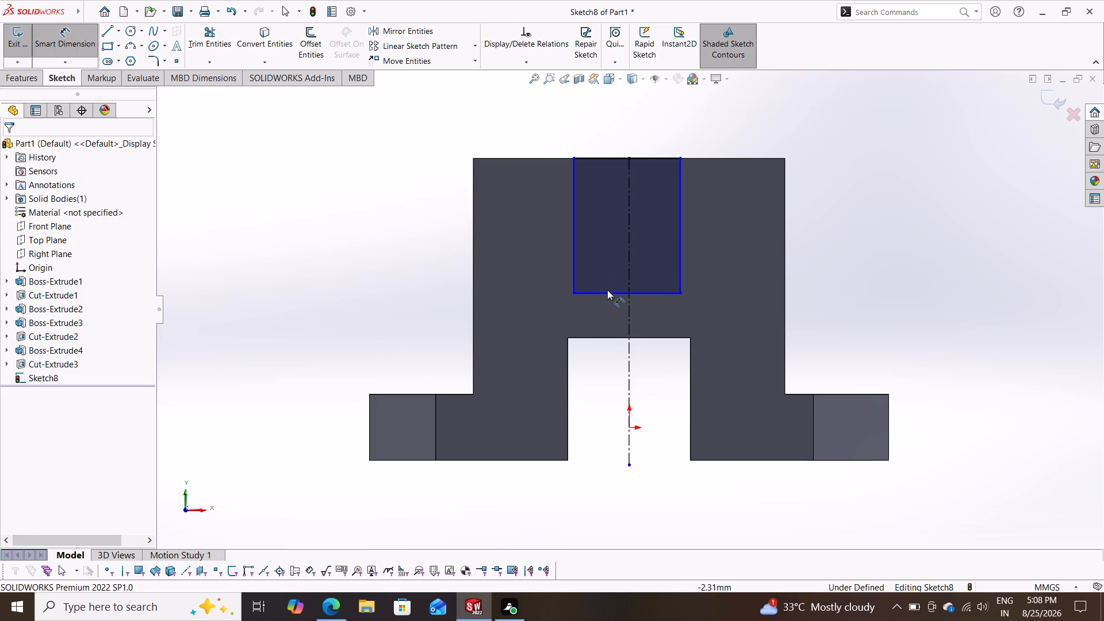
pyautogui.click(610, 294)
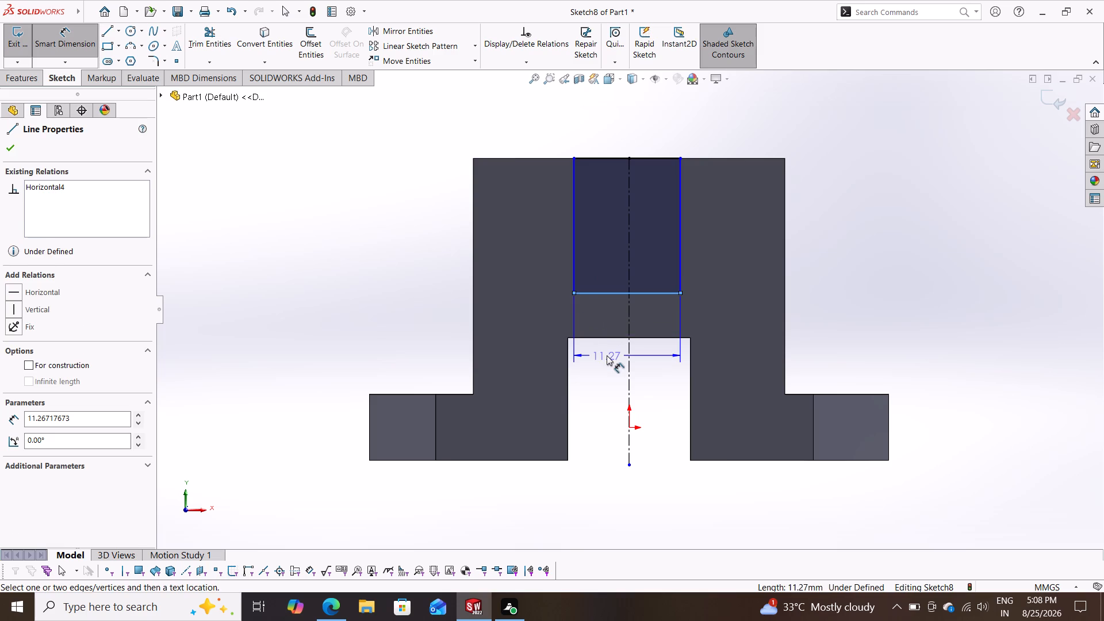
pyautogui.click(607, 355)
pyautogui.press('9')
pyautogui.press('Return')
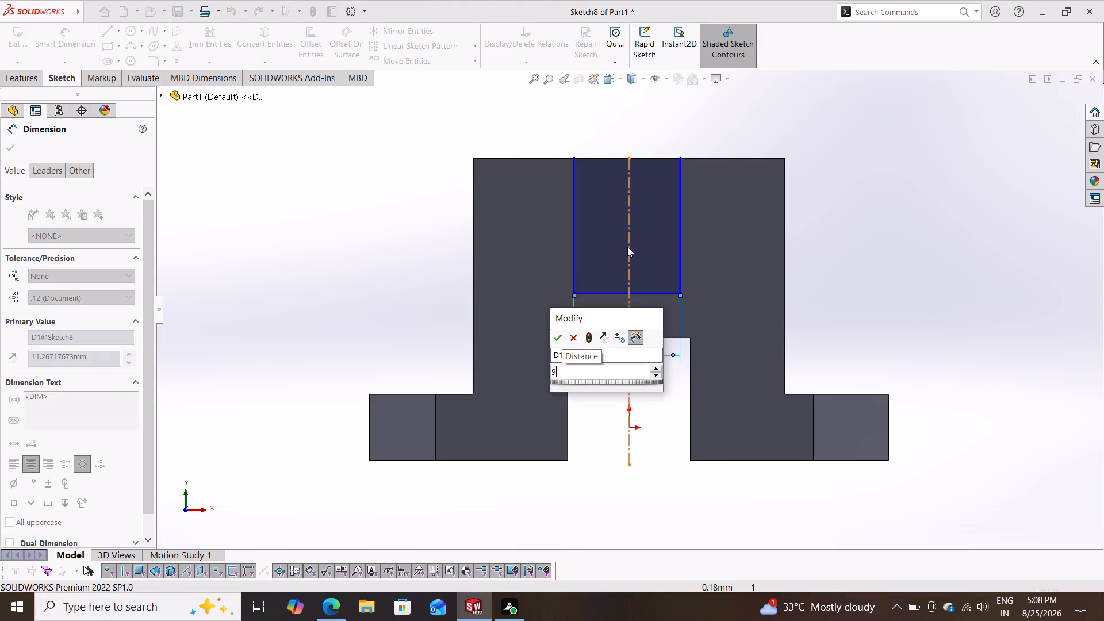
# Dimension the distance from the centerline to the upper rectangle's right edge as 9/2, giving 4.5 mm.
pyautogui.click(629, 166)
pyautogui.click(655, 185)
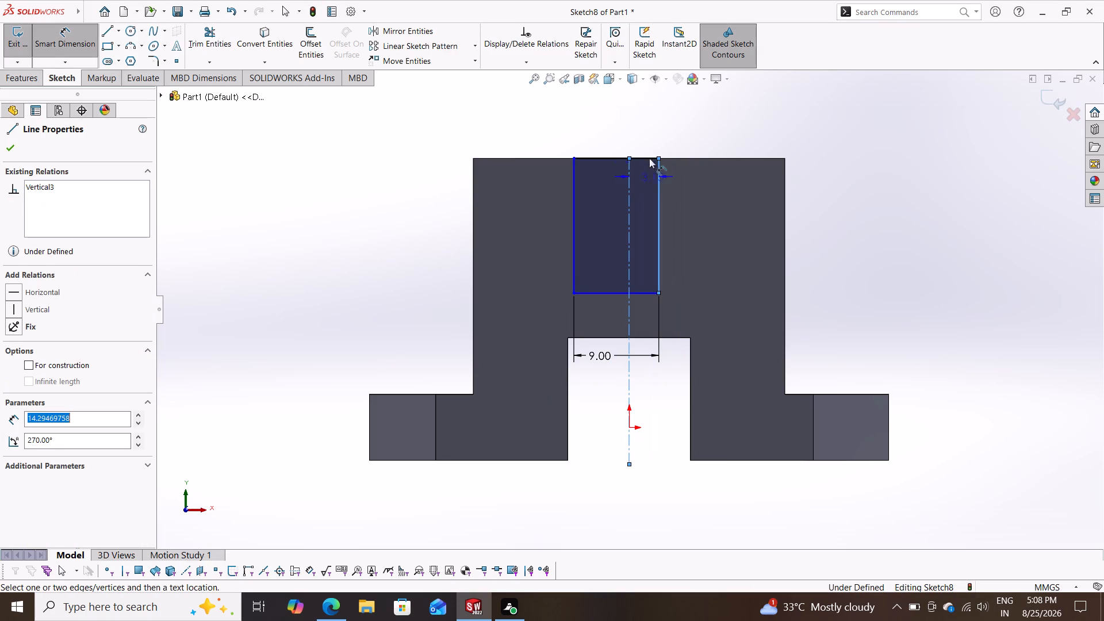
pyautogui.click(640, 98)
pyautogui.write('9/2')
pyautogui.press('Return')
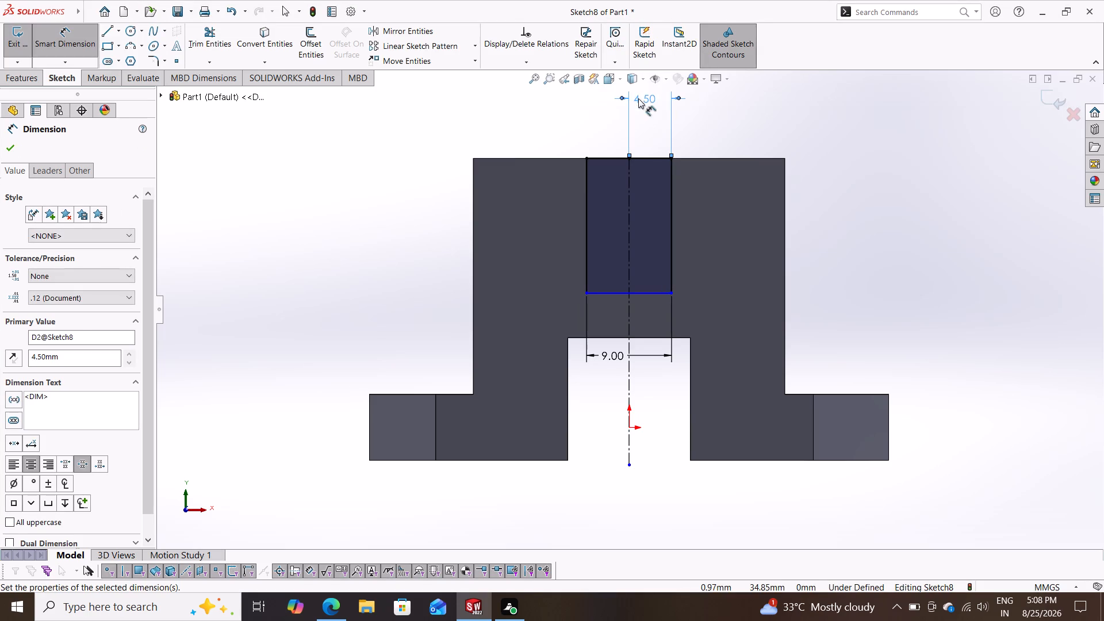
pyautogui.click(6, 148)
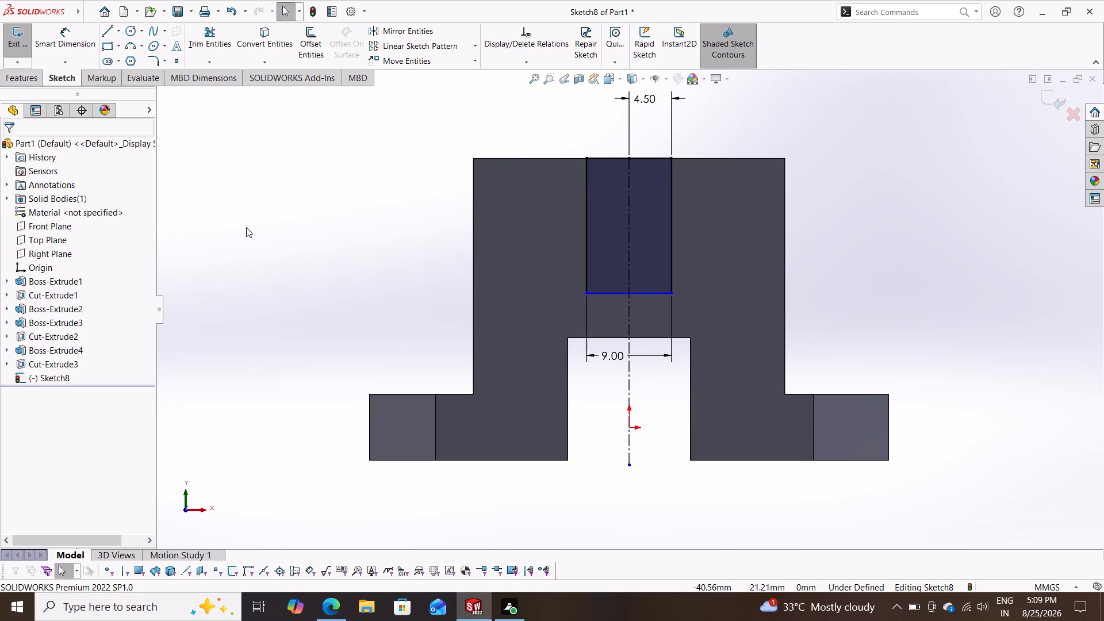
# Dimension the height of the upper rectangle along its right edge and set it to 20 mm.
pyautogui.click(74, 40)
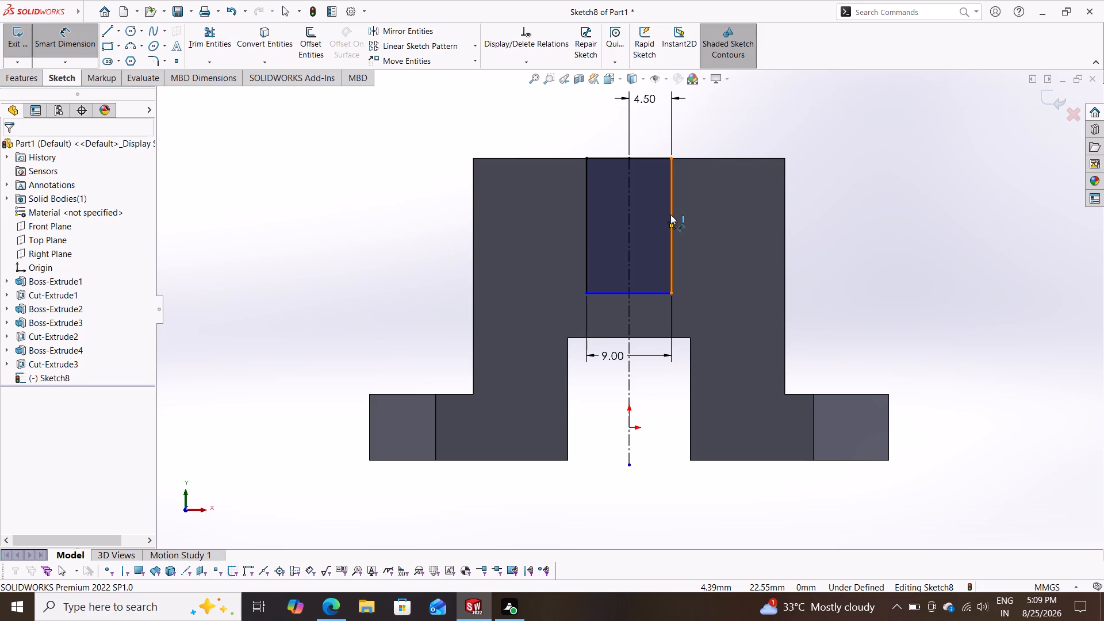
pyautogui.click(670, 214)
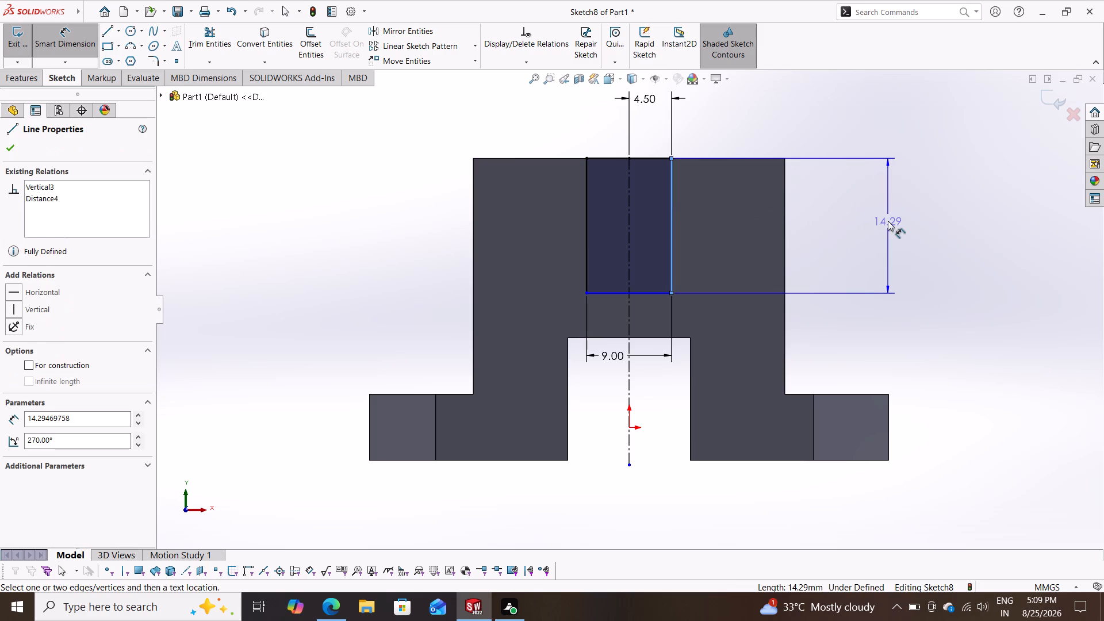
pyautogui.click(888, 221)
pyautogui.write('20')
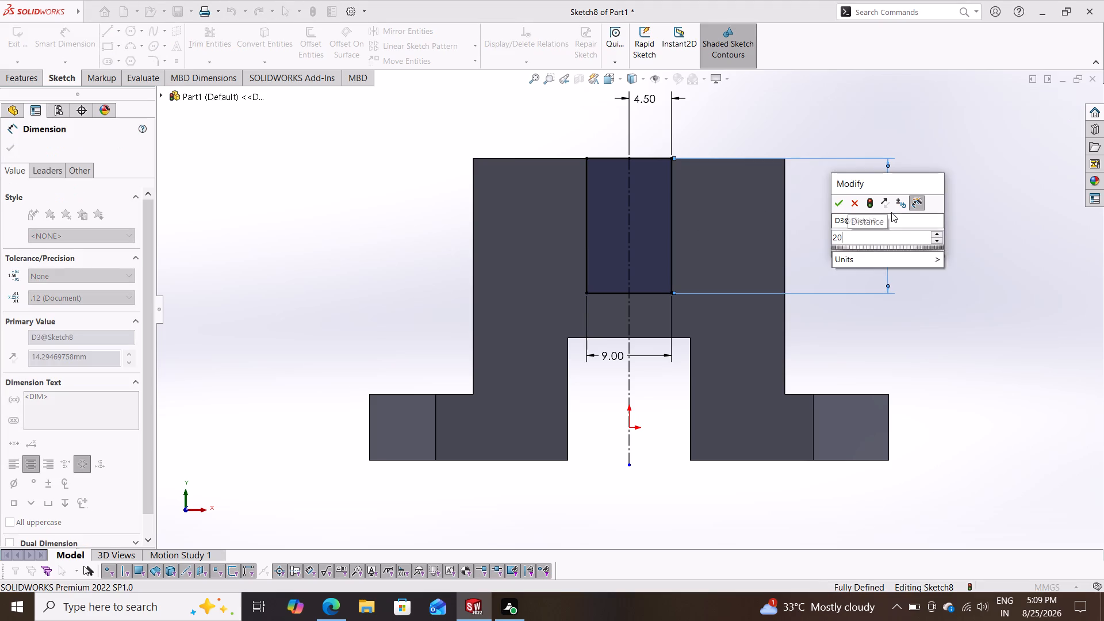
pyautogui.press('Return')
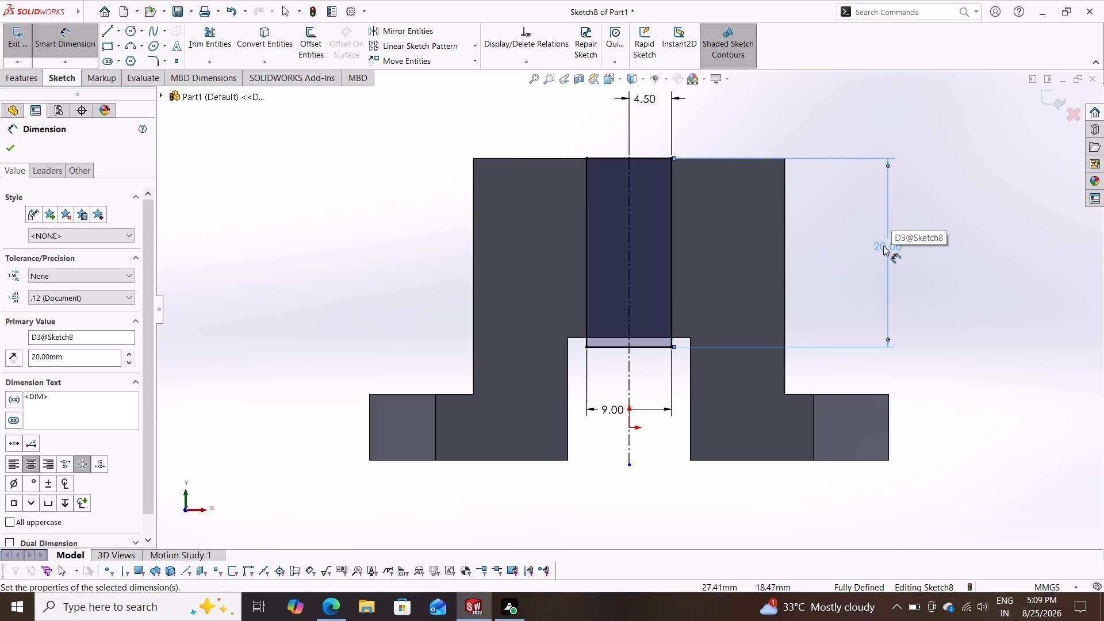
# Set the upper rectangle's height dimension to 15 mm.
pyautogui.doubleClick(883, 246)
pyautogui.write('15')
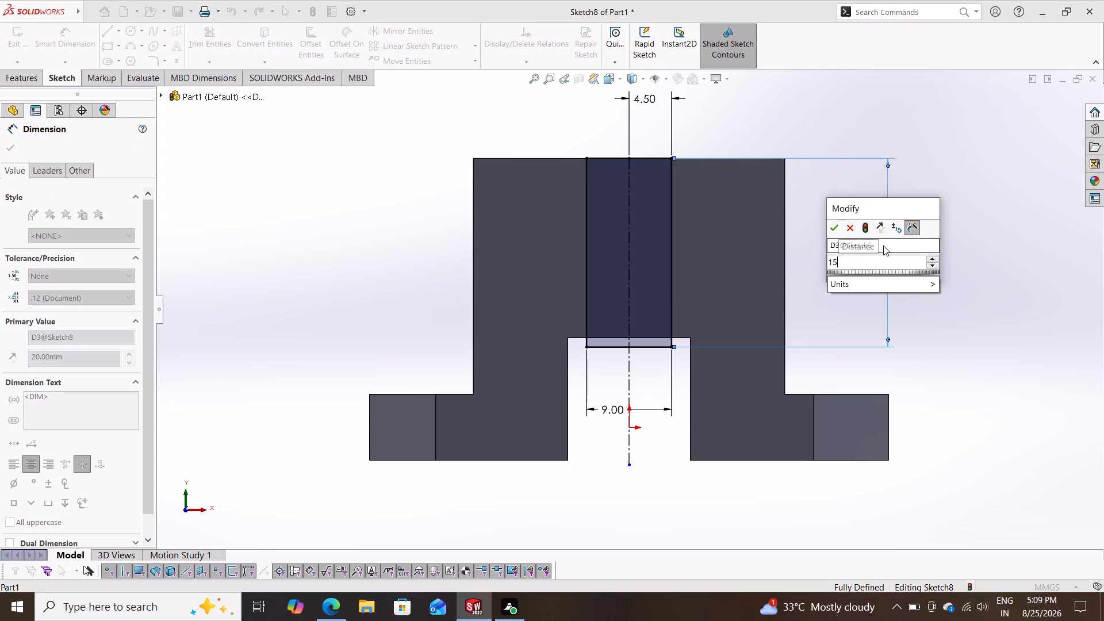
pyautogui.press('Return')
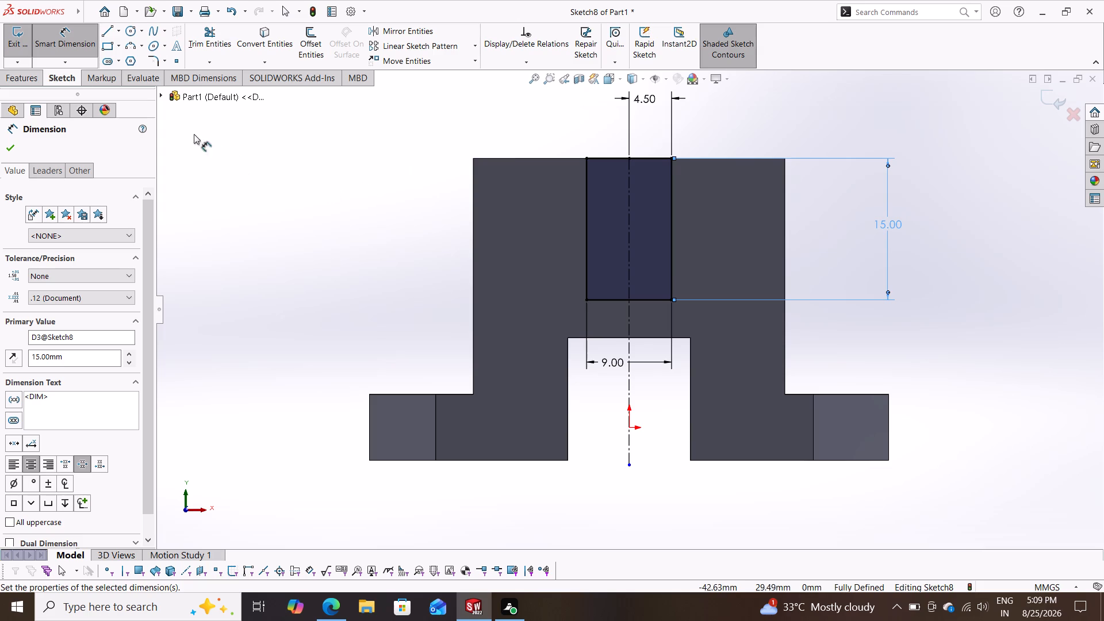
pyautogui.click(7, 150)
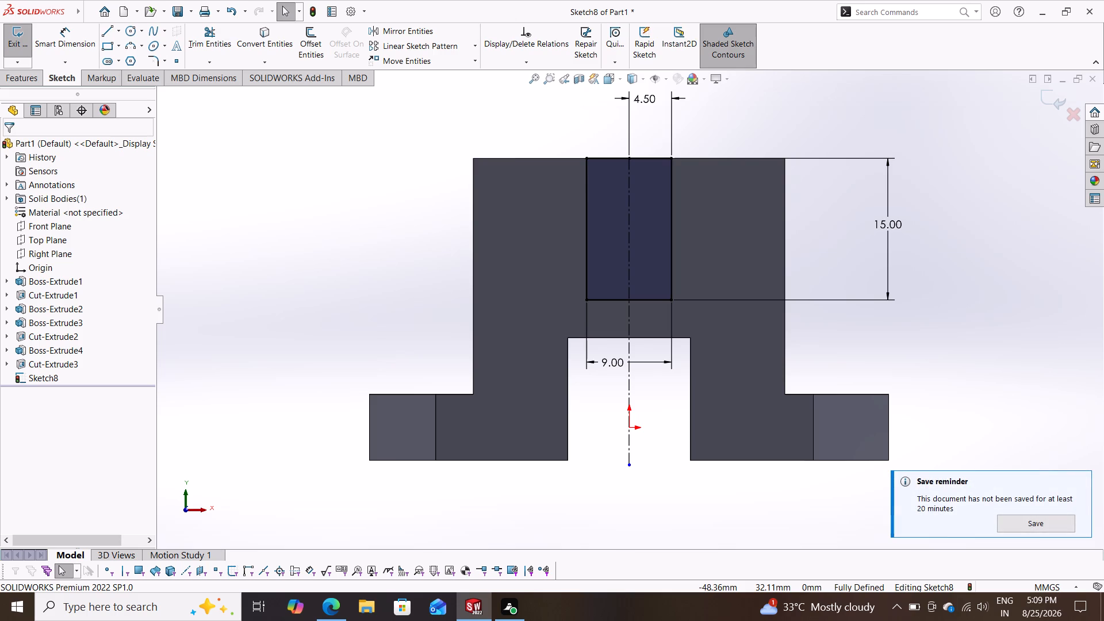
# Make an extruded cut of the upper rectangle with the Through All end condition.
pyautogui.click(31, 80)
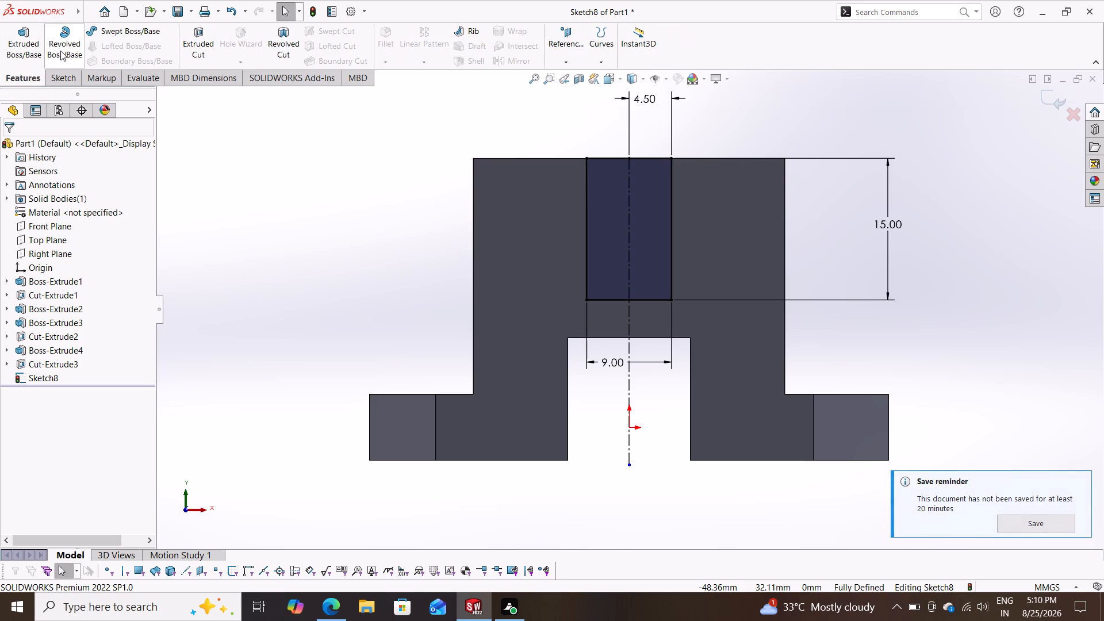
pyautogui.click(200, 36)
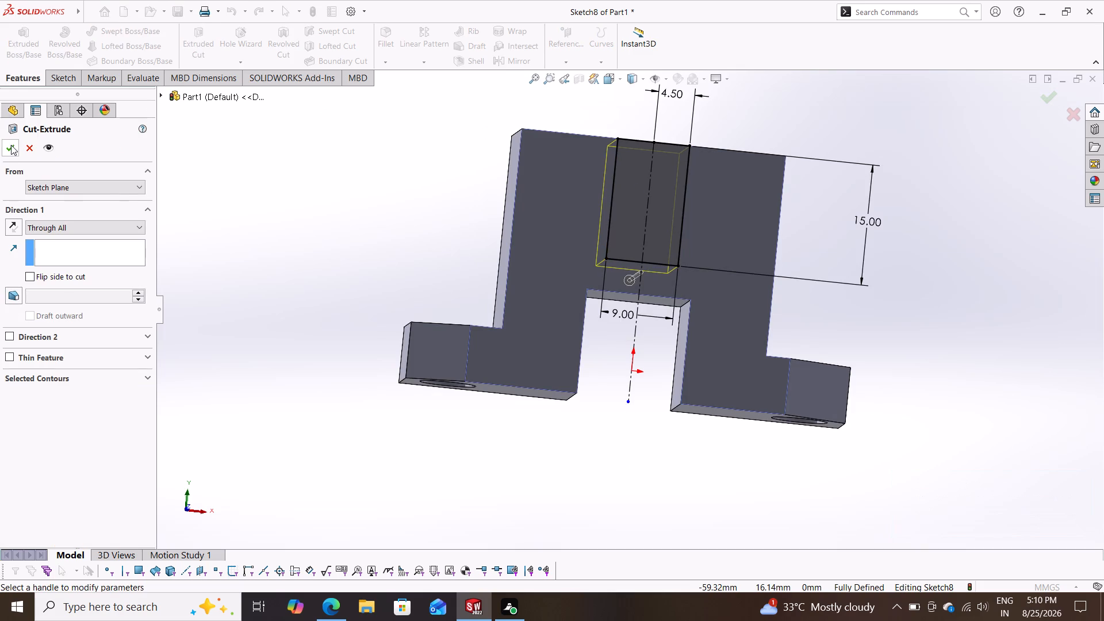
pyautogui.click(12, 145)
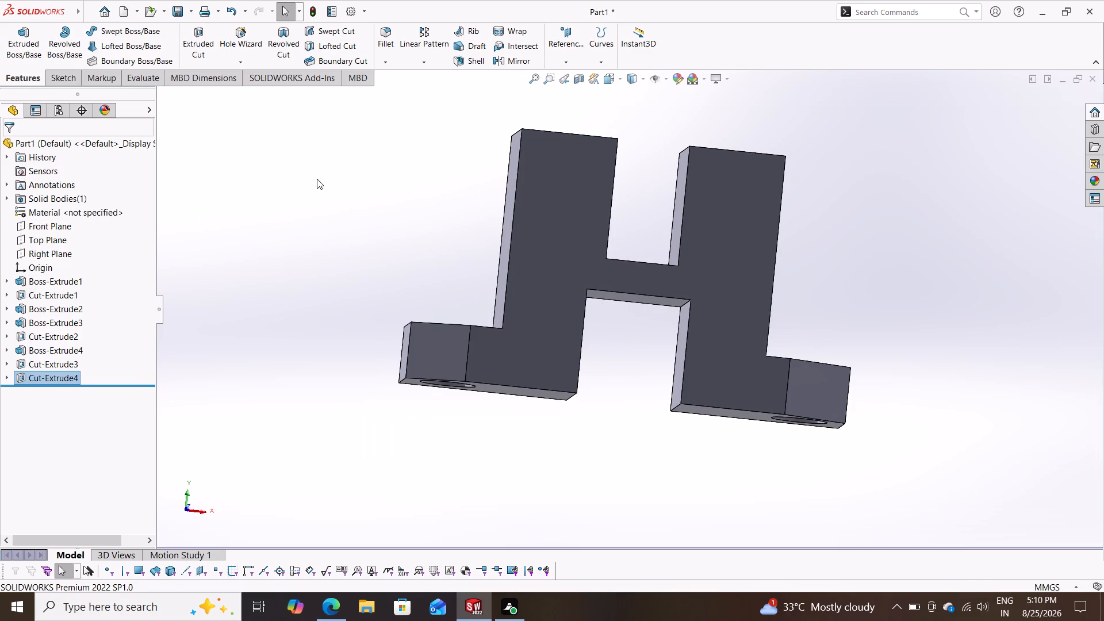
# Start a sketch on the right upright's outer side face and draw a circle about 6.6 mm in diameter near its top.
pyautogui.moveTo(316, 180); pyautogui.dragTo(333, 278, button='middle')
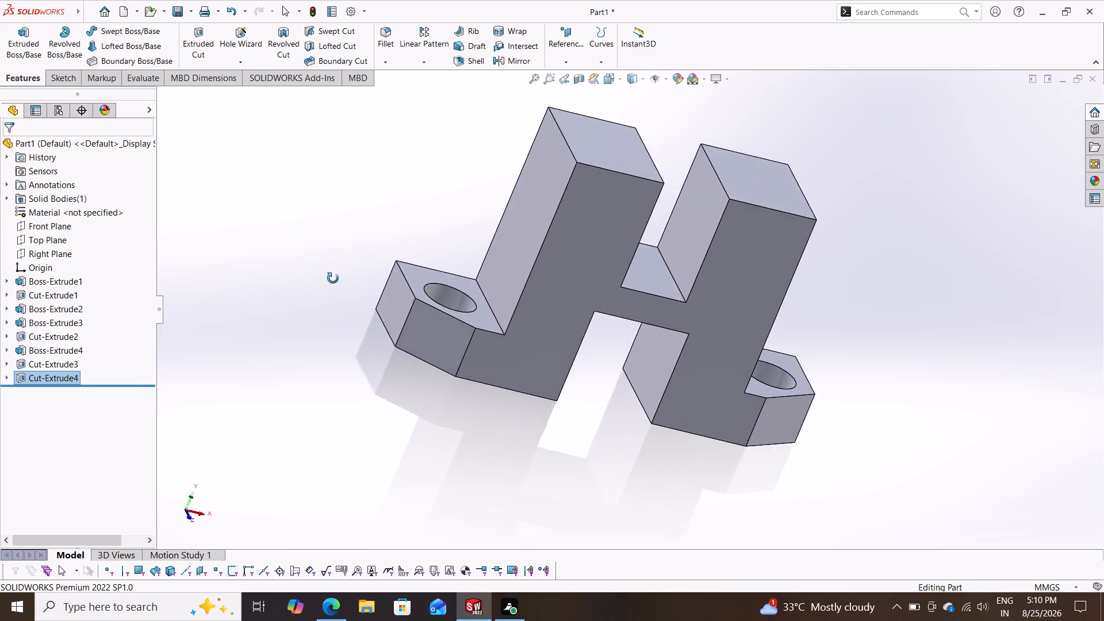
pyautogui.moveTo(333, 278); pyautogui.dragTo(306, 211, button='middle')
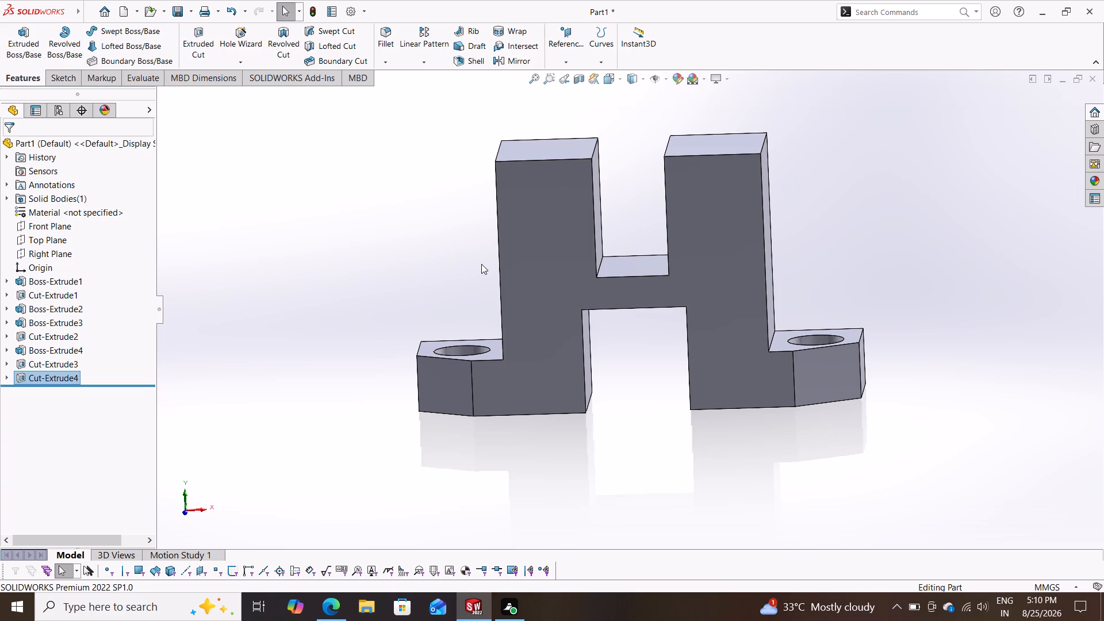
pyautogui.moveTo(822, 262); pyautogui.dragTo(761, 290, button='middle')
pyautogui.click(714, 233)
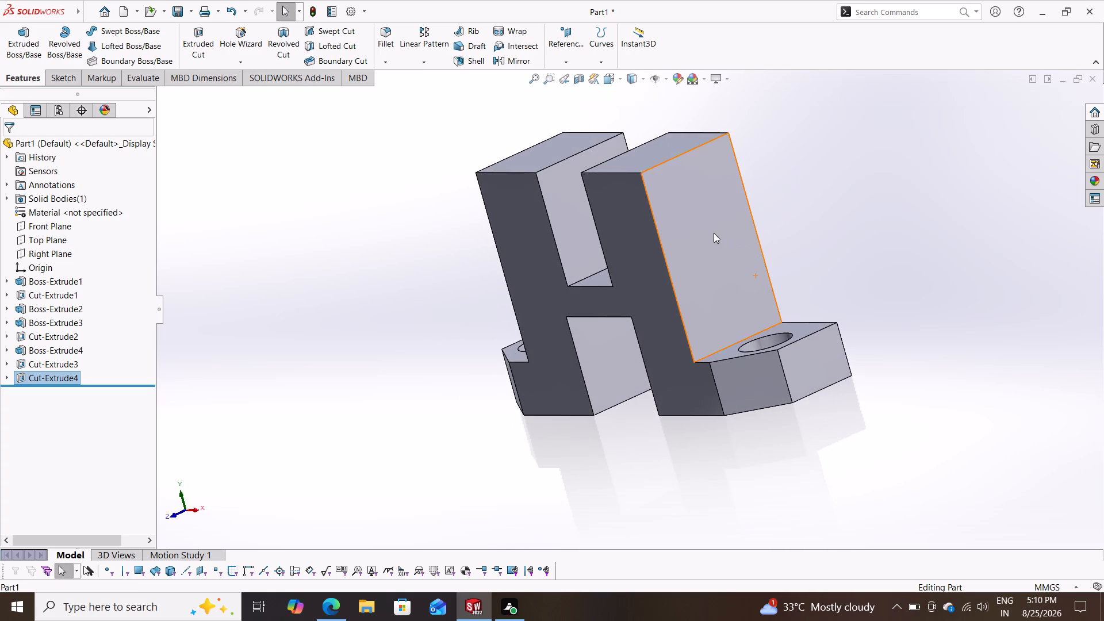
pyautogui.click(761, 200)
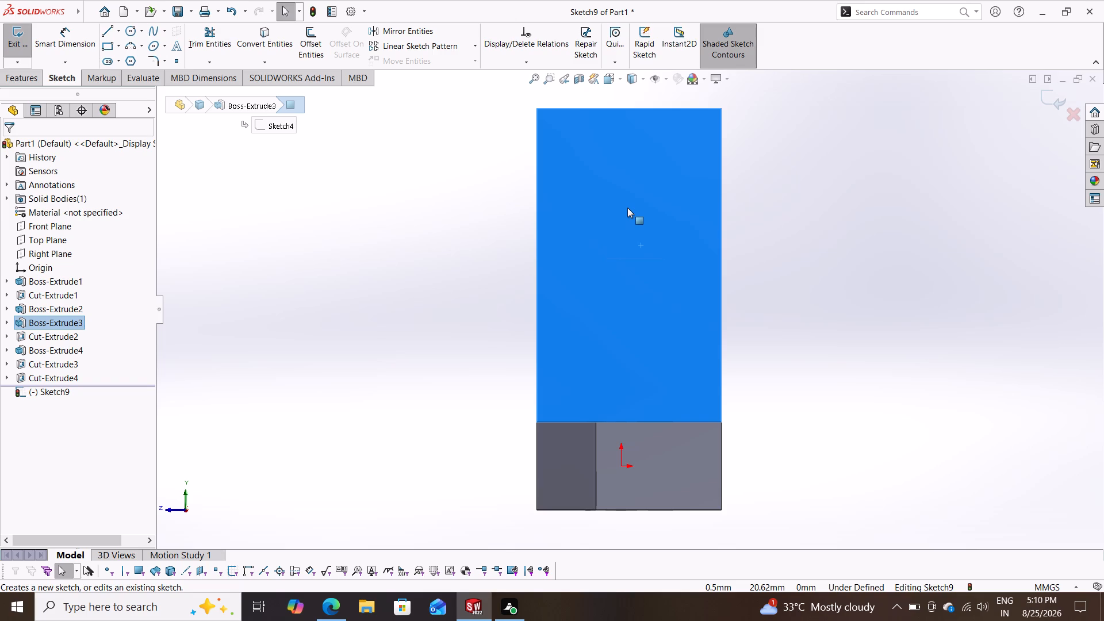
pyautogui.click(126, 31)
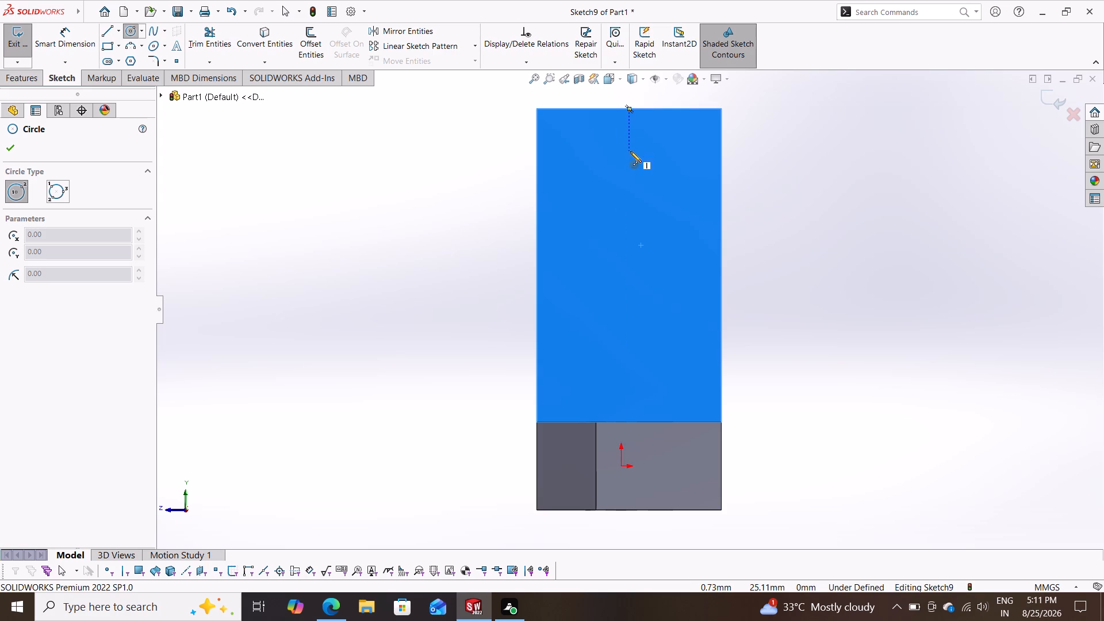
pyautogui.click(628, 187)
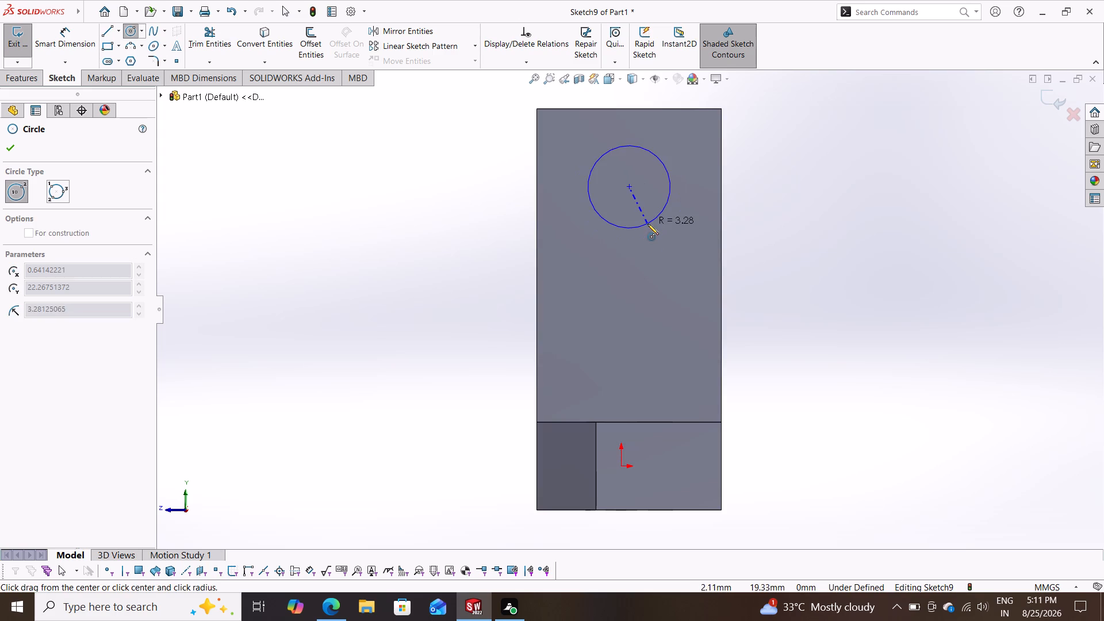
pyautogui.click(647, 224)
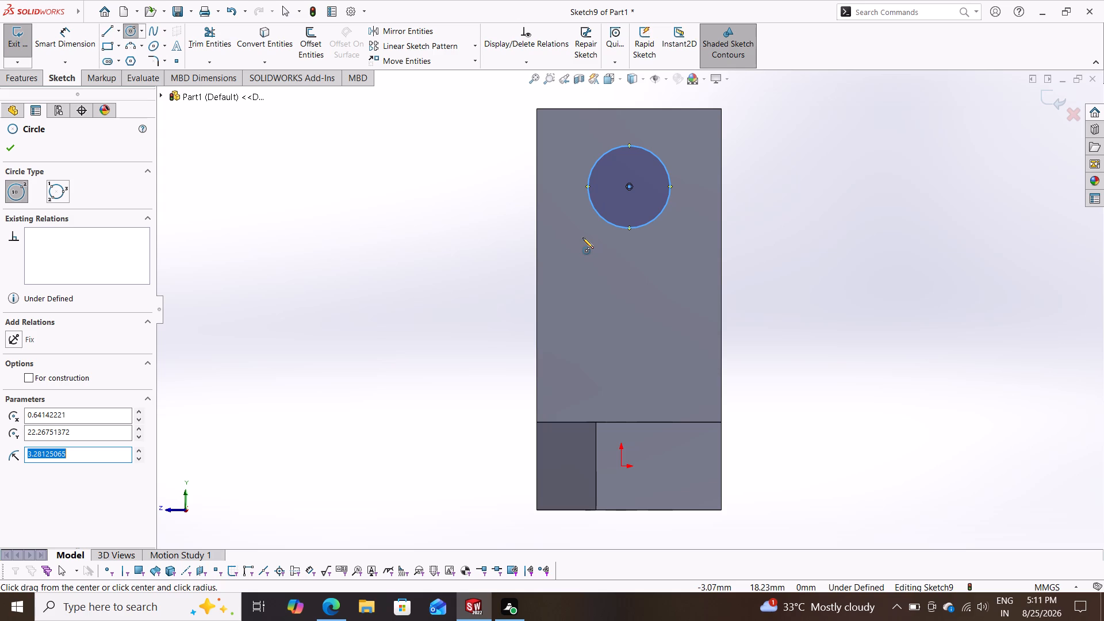
# Dimension the circle on the side face and set its diameter to 7 mm.
pyautogui.moveTo(435, 247); pyautogui.dragTo(443, 251, button='middle')
pyautogui.scroll(-1, 435, 247)
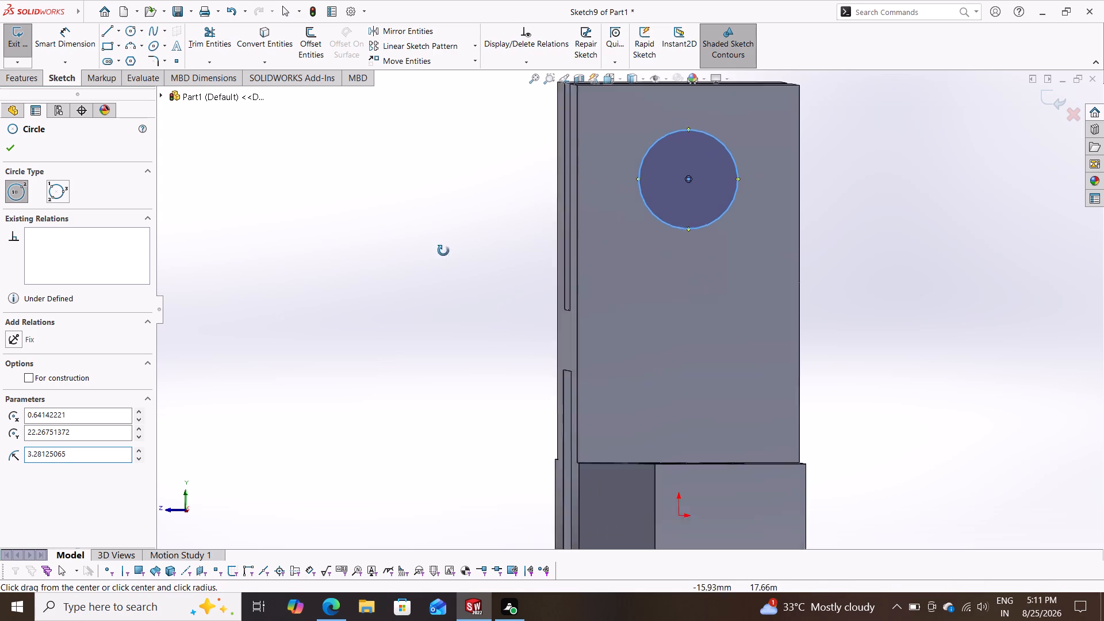
pyautogui.moveTo(443, 251); pyautogui.dragTo(450, 254, button='middle')
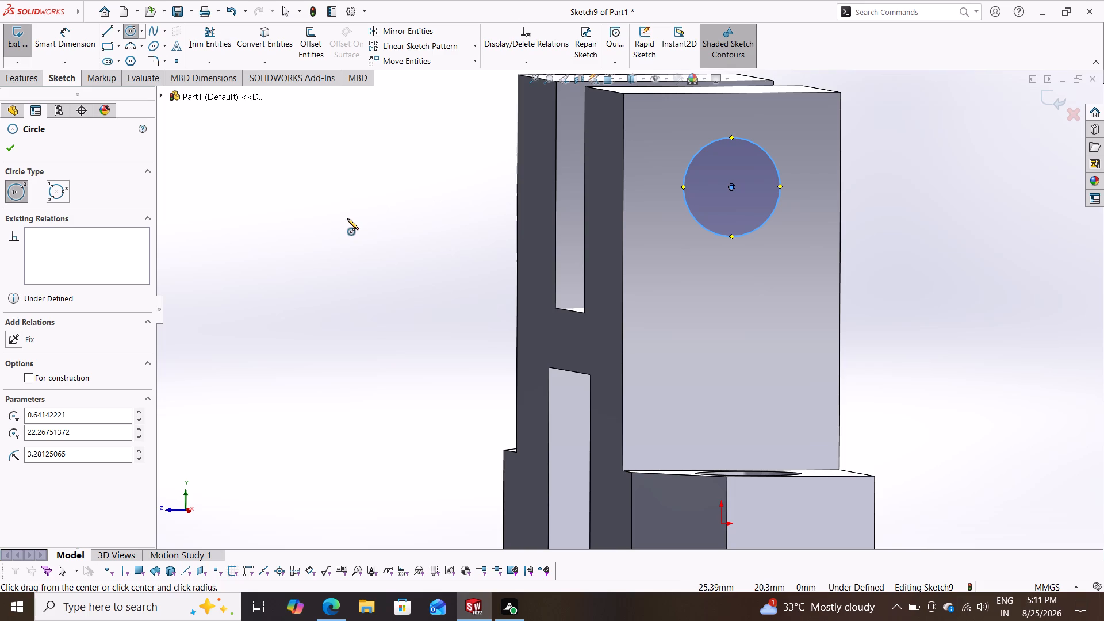
pyautogui.click(71, 31)
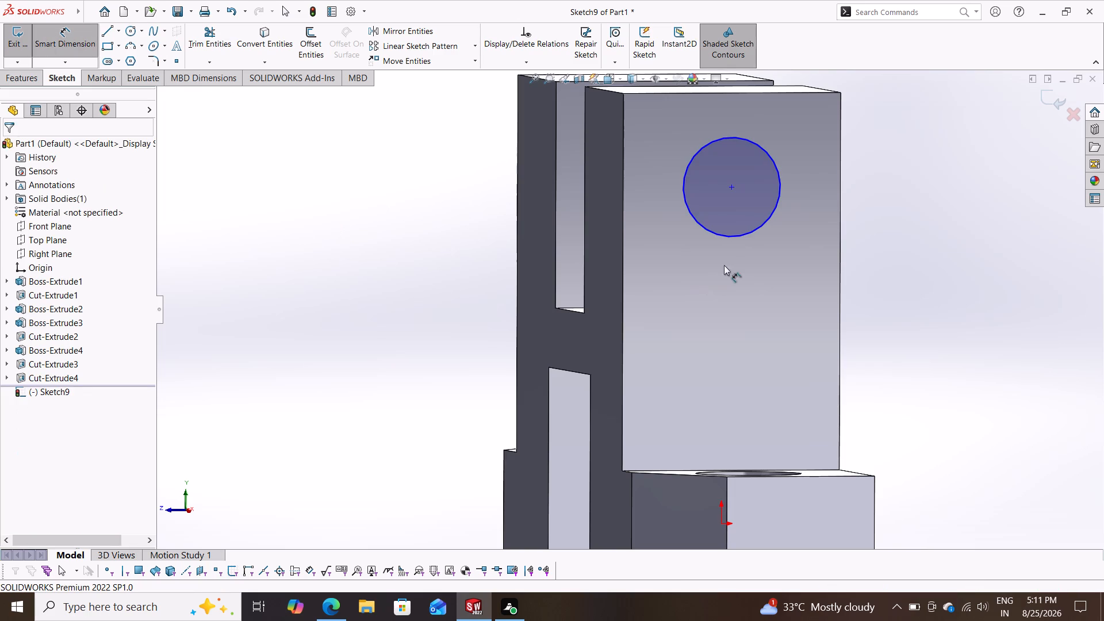
pyautogui.click(779, 179)
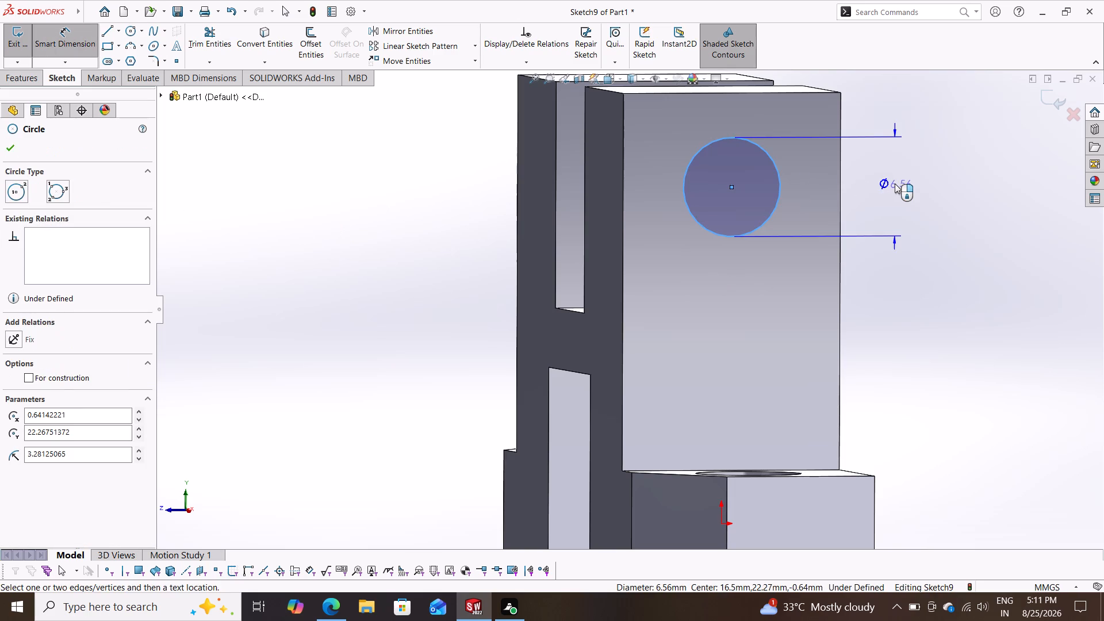
pyautogui.click(895, 183)
pyautogui.press('7')
pyautogui.press('Return')
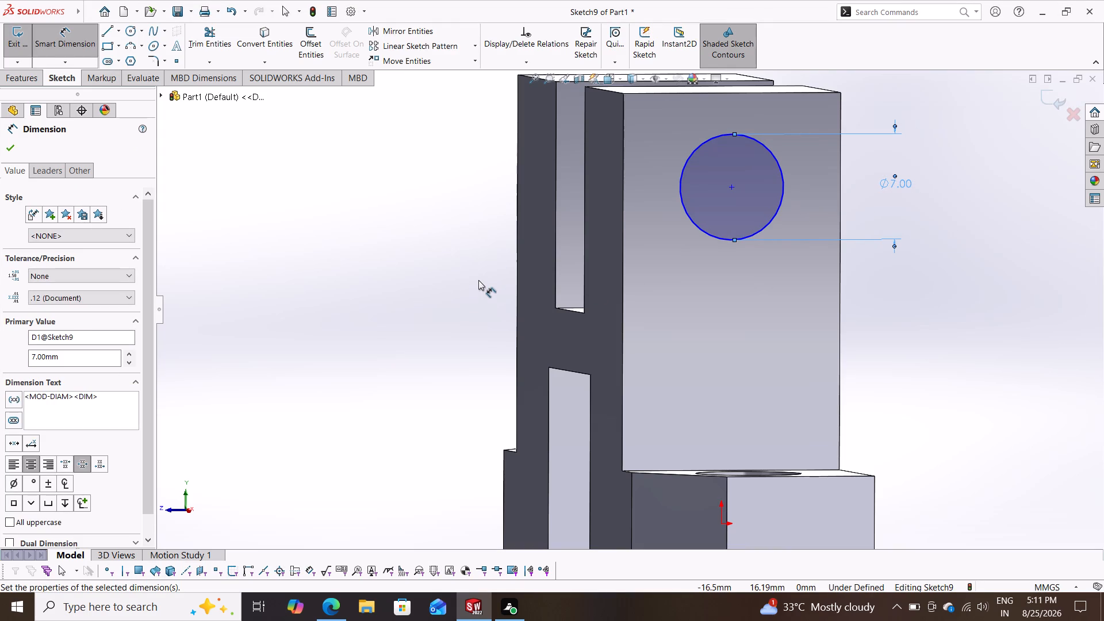
# Start a dimension from the top edge of the upright's side face.
pyautogui.click(722, 94)
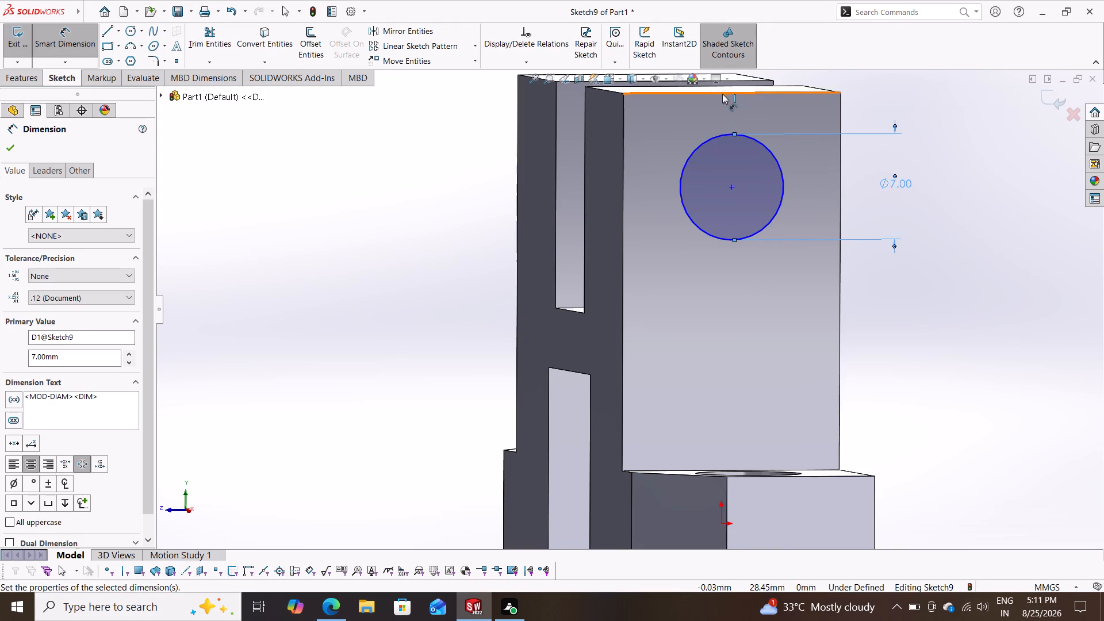
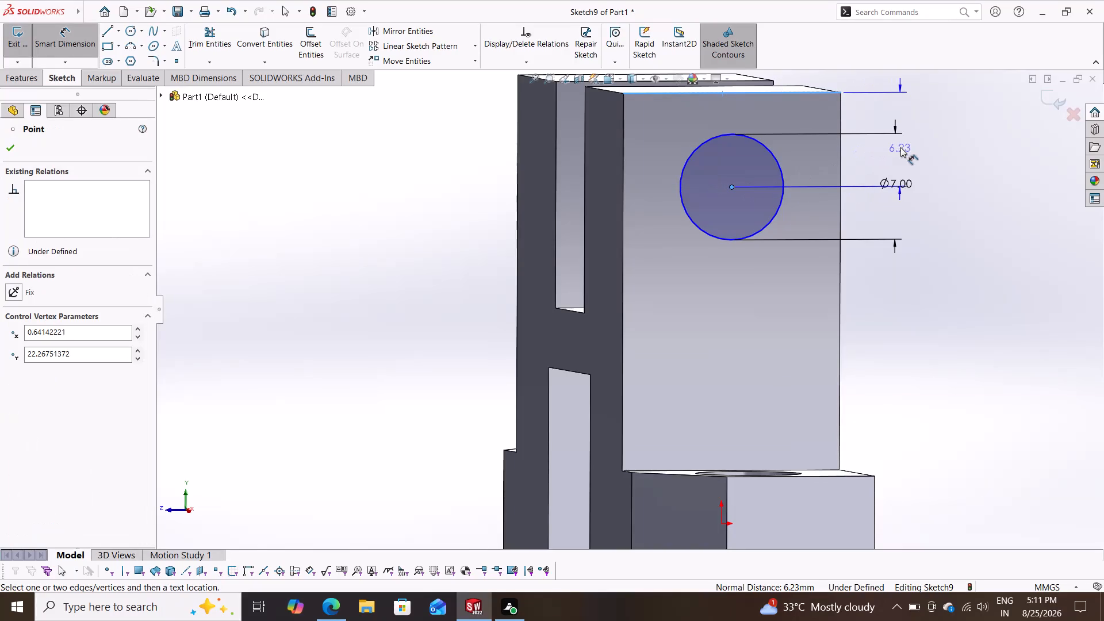
# Place the dimension between the side-face circle's centre and the upright's top edge and set it to 12 mm.
pyautogui.click(929, 148)
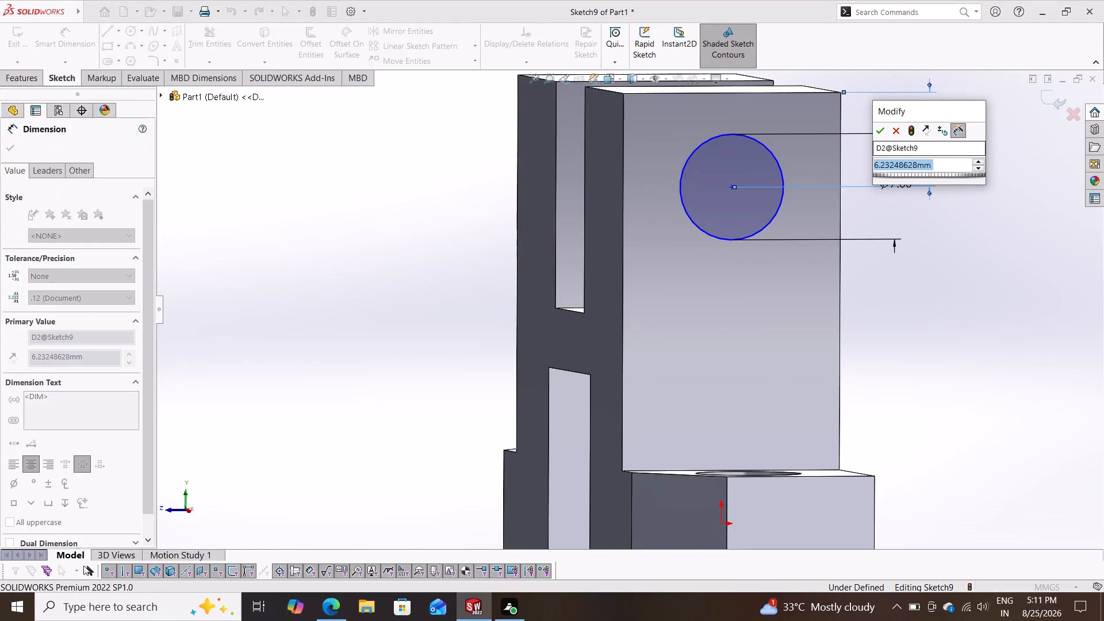
pyautogui.write('12')
pyautogui.press('Return')
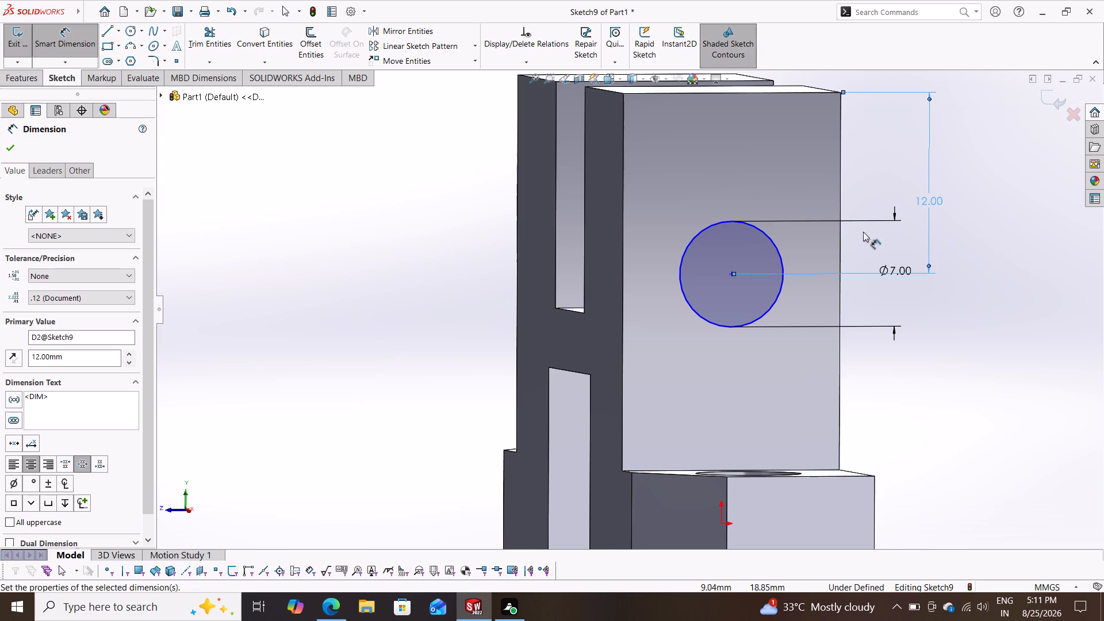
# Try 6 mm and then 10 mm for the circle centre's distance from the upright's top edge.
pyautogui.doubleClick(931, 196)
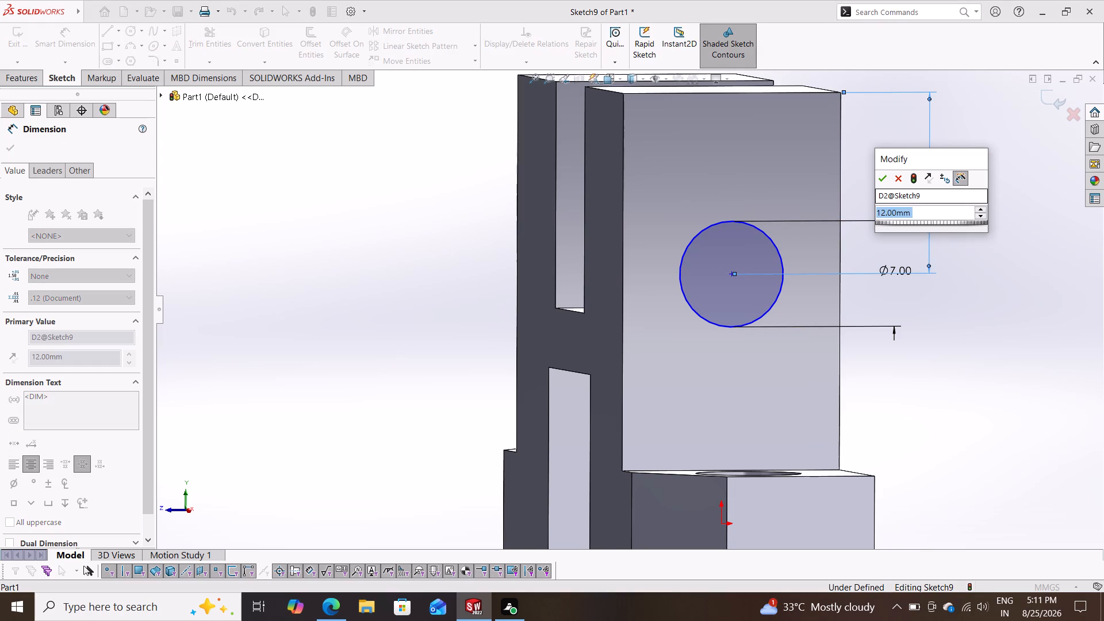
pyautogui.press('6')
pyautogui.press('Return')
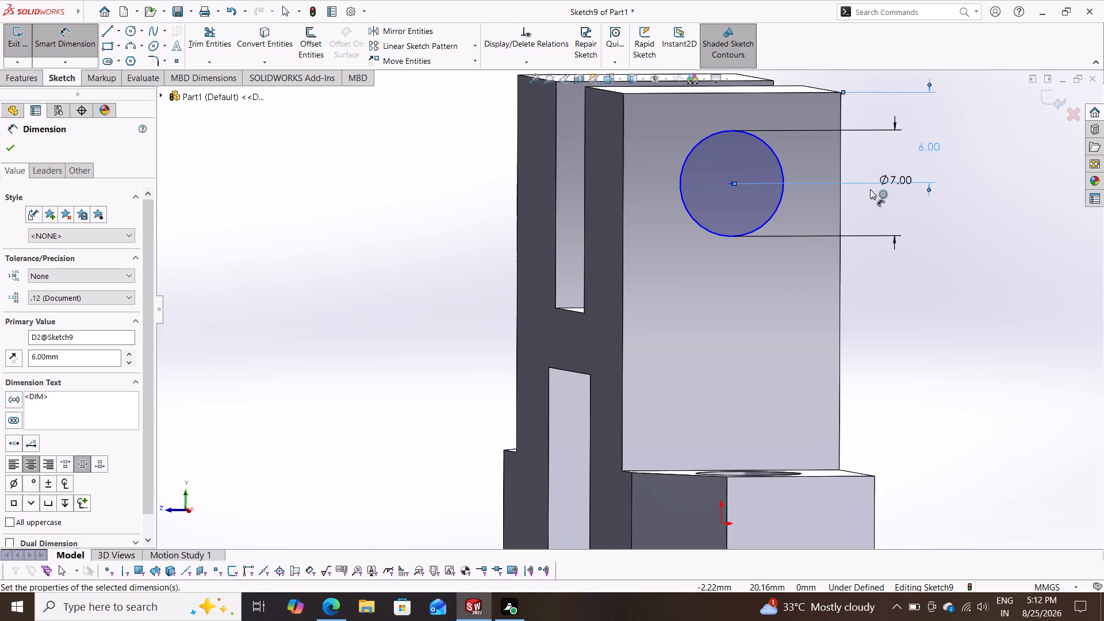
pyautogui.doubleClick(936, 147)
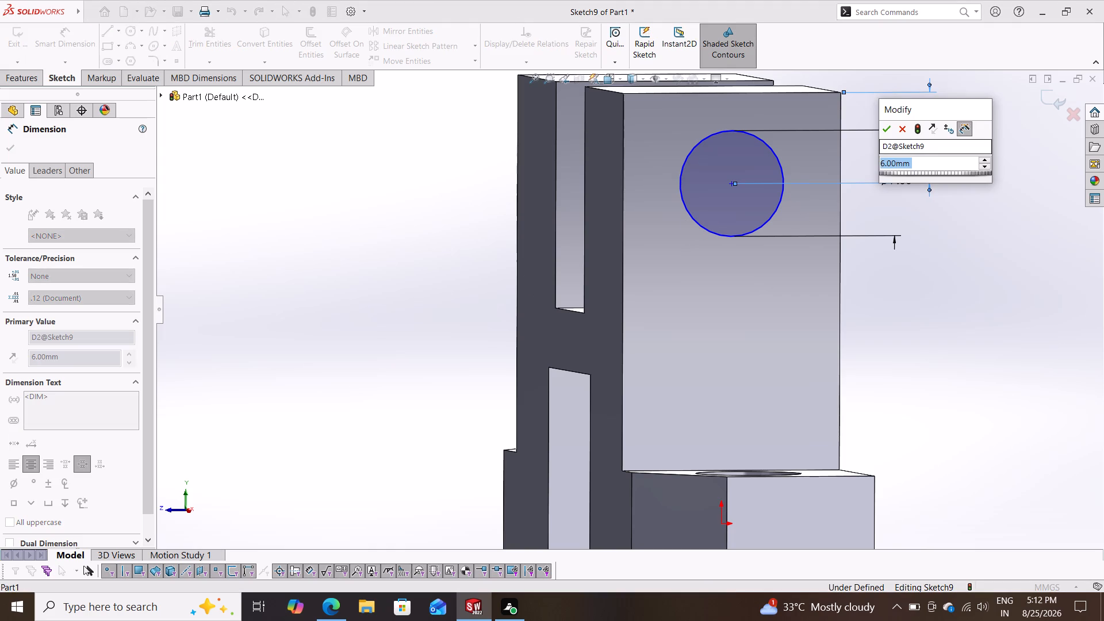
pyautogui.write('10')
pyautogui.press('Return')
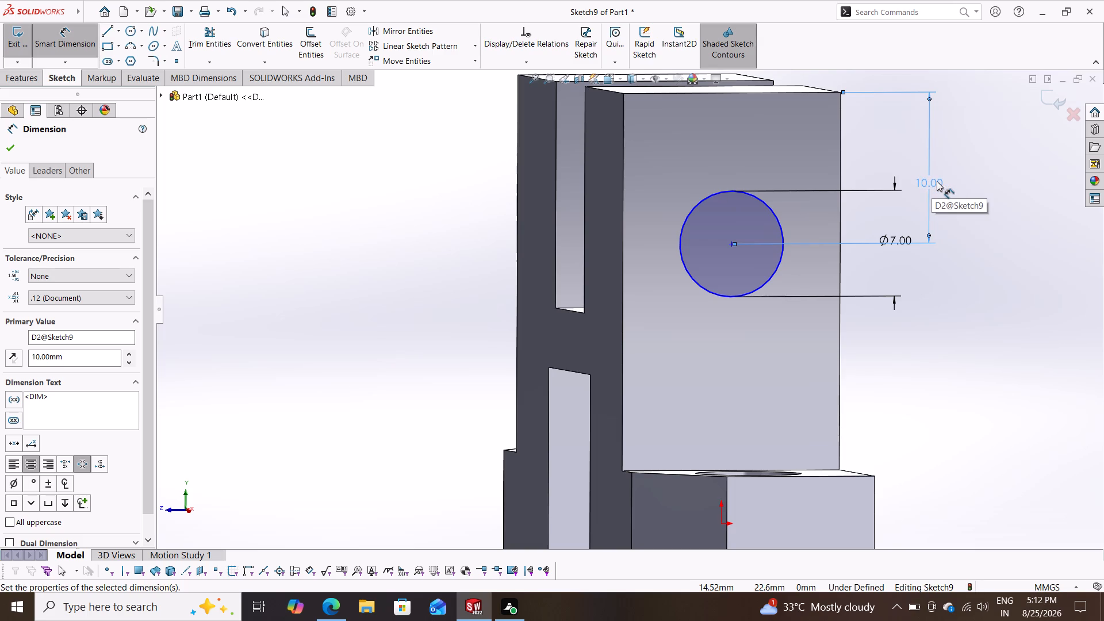
# Set the circle centre's distance from the upright's top edge to 6 mm and finish dimensioning.
pyautogui.moveTo(922, 321); pyautogui.dragTo(1005, 340, button='middle')
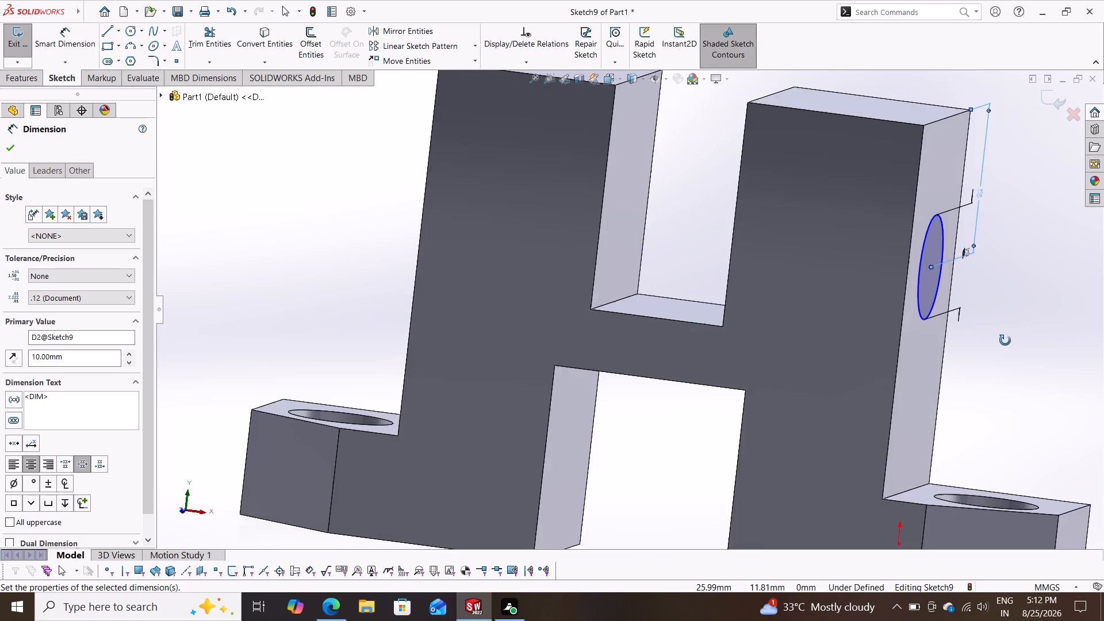
pyautogui.moveTo(1005, 340); pyautogui.dragTo(1006, 343, button='middle')
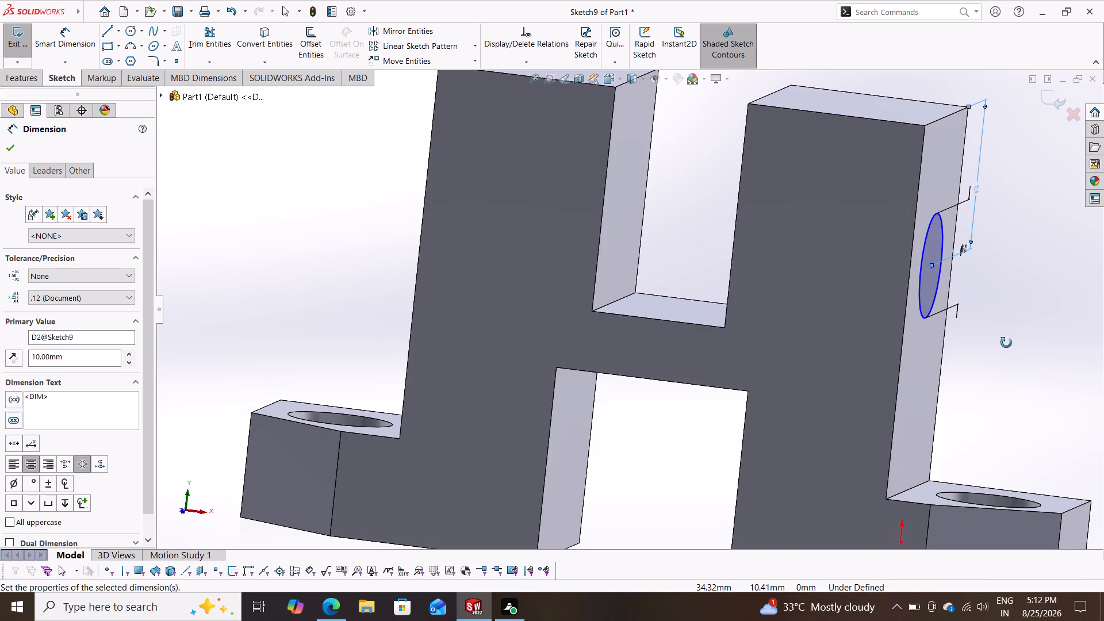
pyautogui.moveTo(1006, 343); pyautogui.dragTo(1011, 340, button='middle')
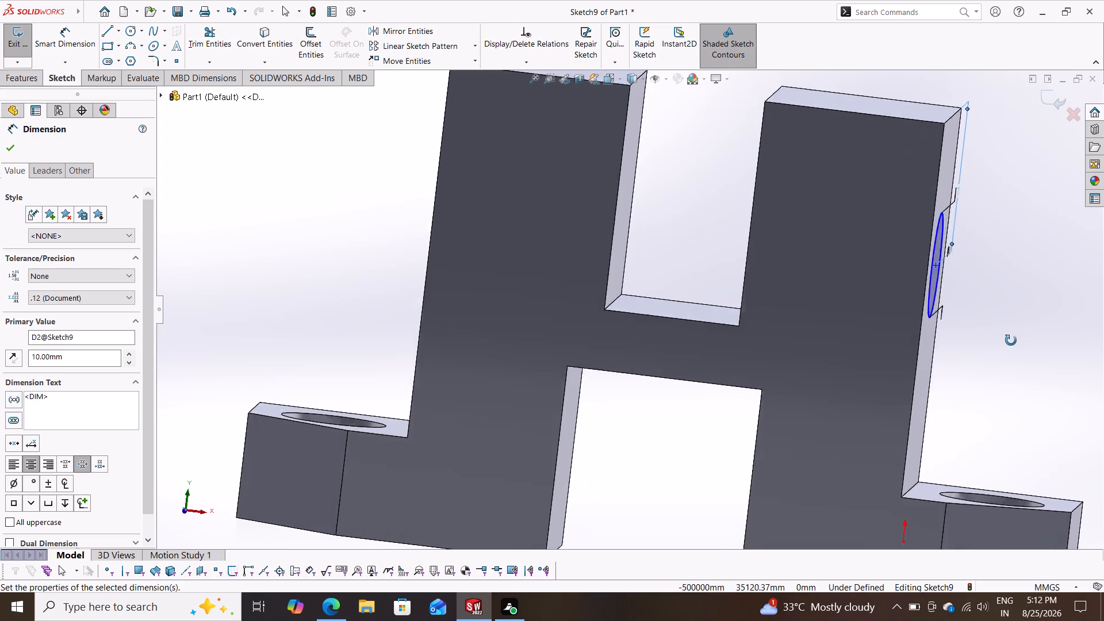
pyautogui.moveTo(1011, 340); pyautogui.dragTo(925, 312, button='middle')
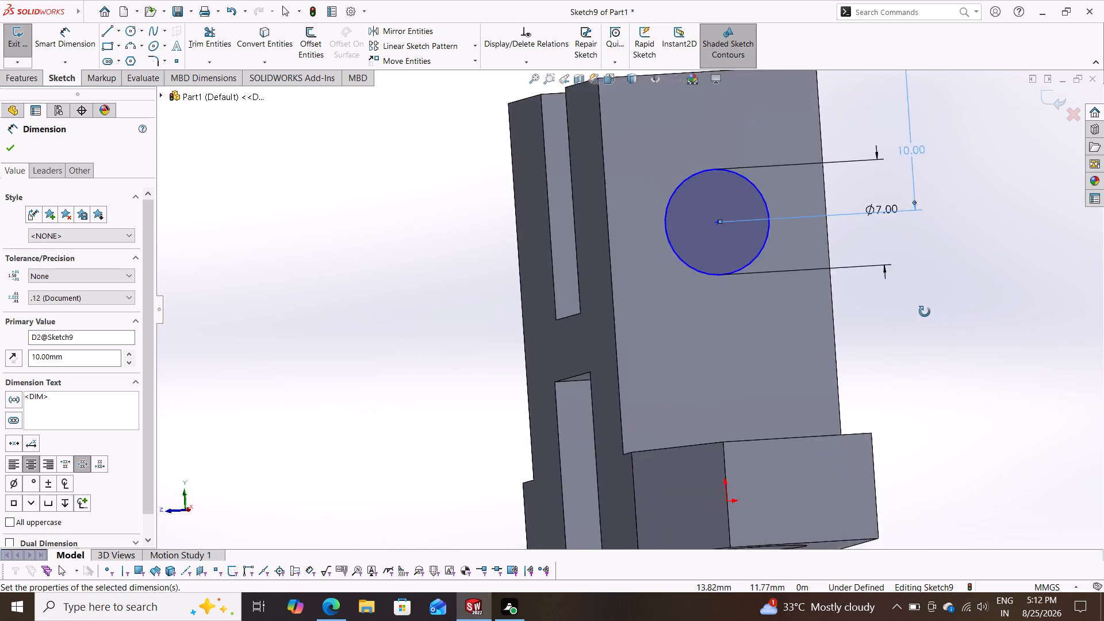
pyautogui.moveTo(925, 312); pyautogui.dragTo(944, 348, button='middle')
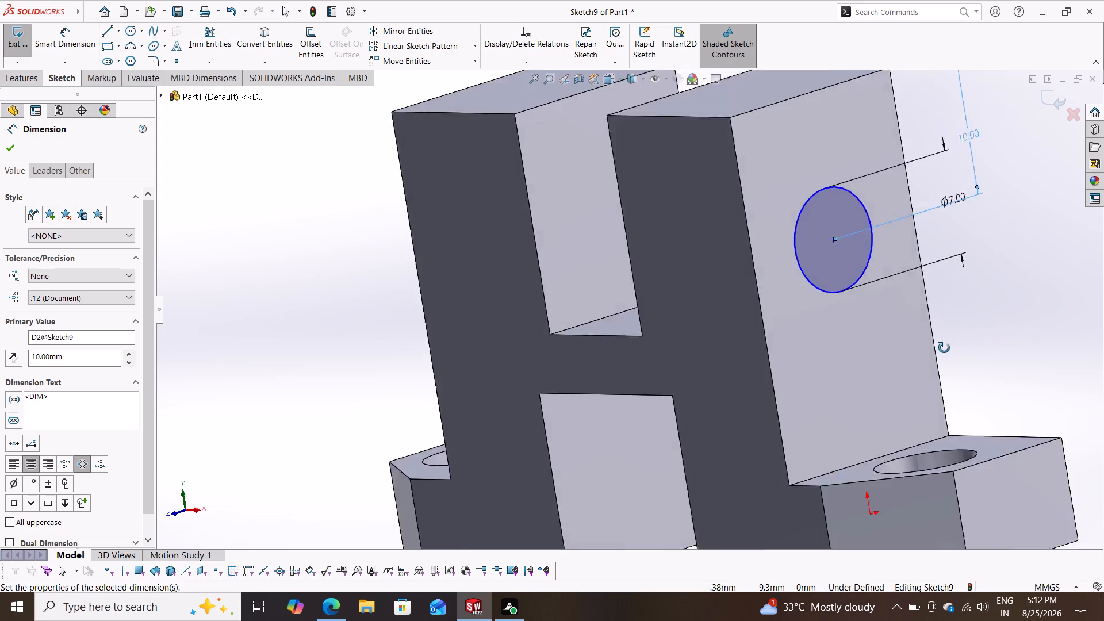
pyautogui.moveTo(944, 348); pyautogui.dragTo(905, 348, button='middle')
pyautogui.scroll(-2, 873, 298)
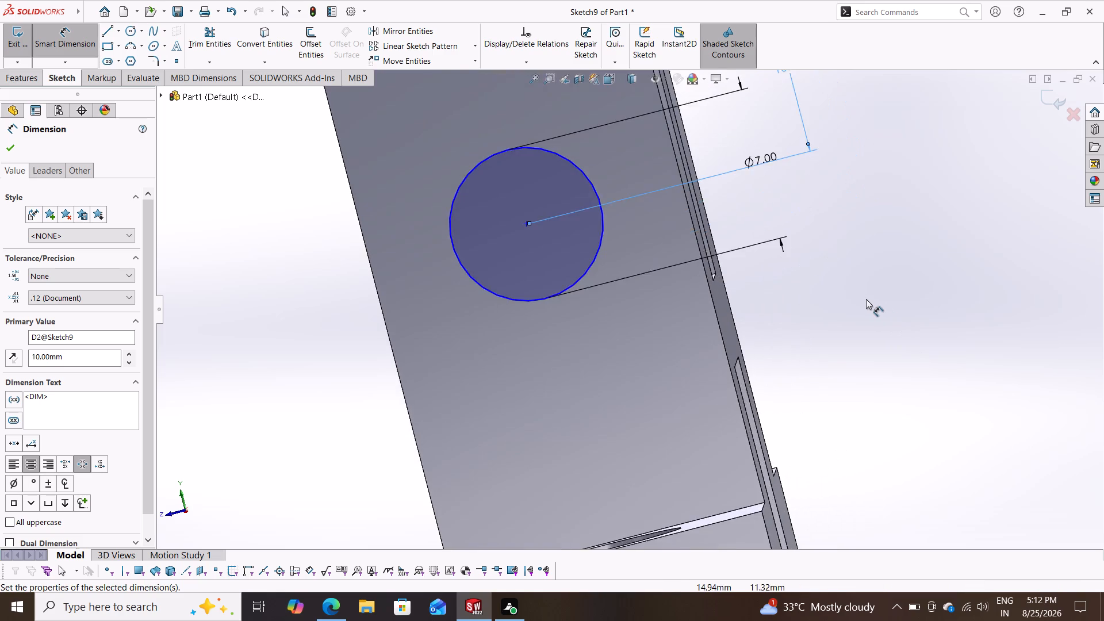
pyautogui.scroll(3, 866, 299)
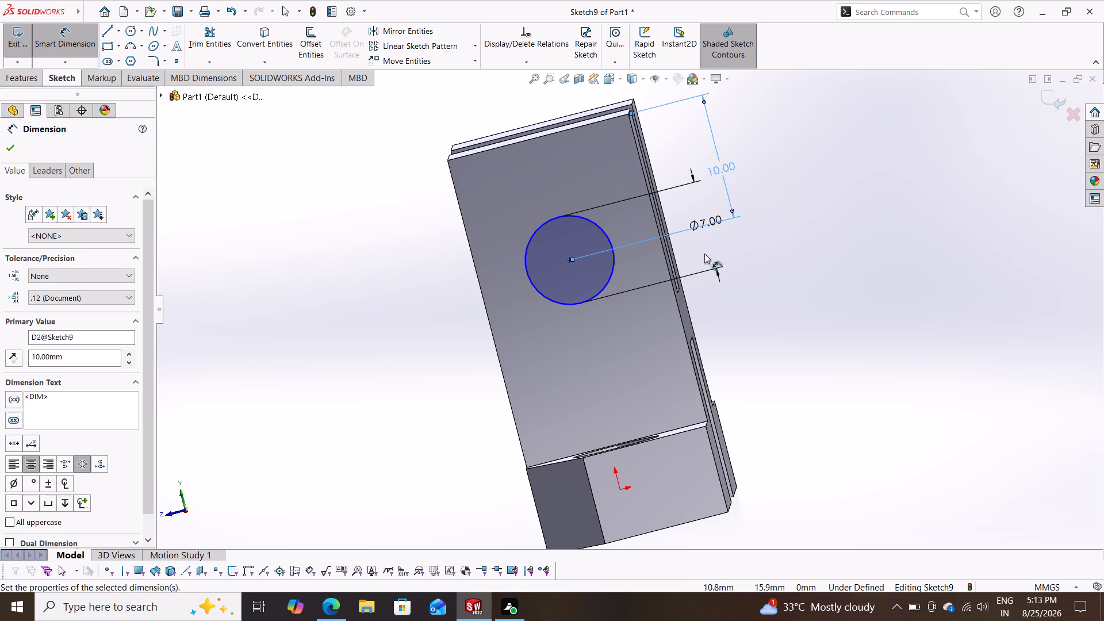
pyautogui.doubleClick(722, 164)
pyautogui.press('9')
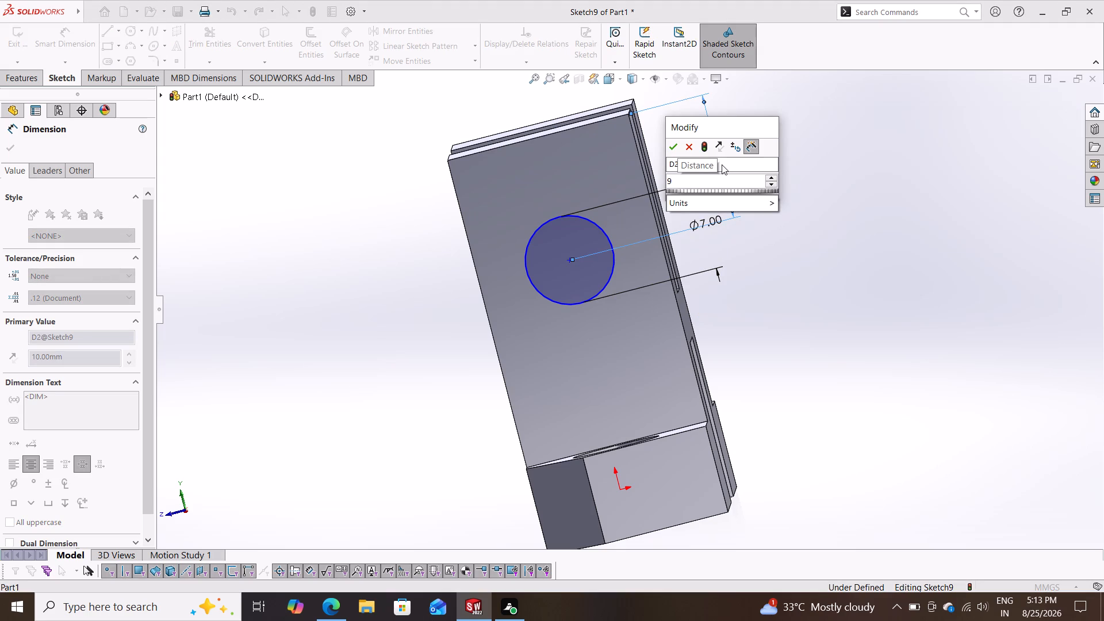
pyautogui.press('BackSpace')
pyautogui.press('6')
pyautogui.press('Return')
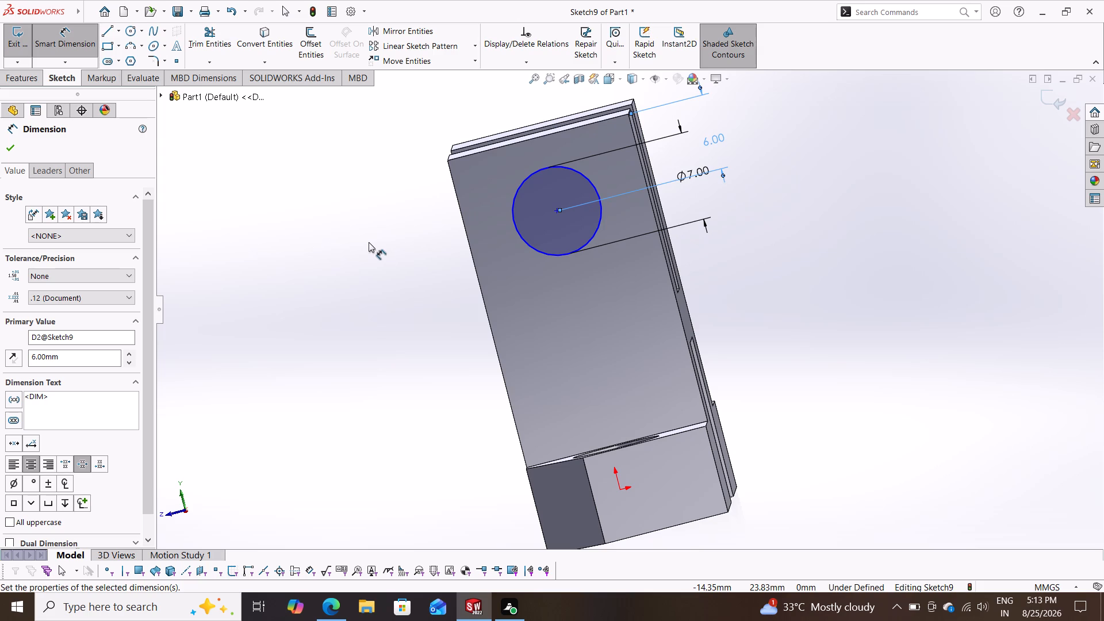
pyautogui.click(15, 151)
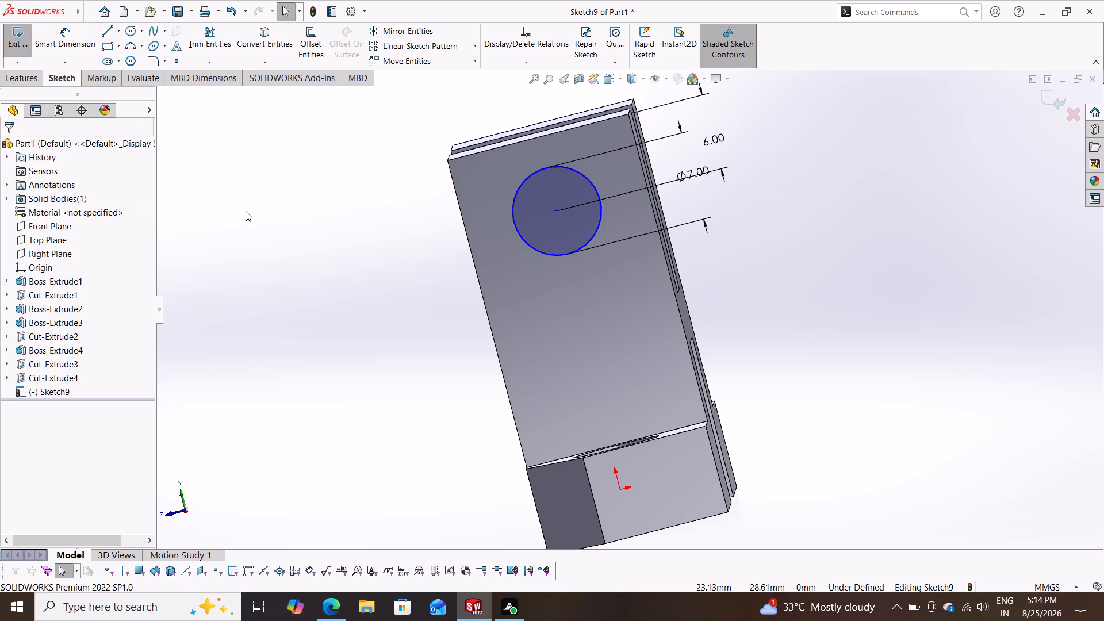
# Make an extruded cut of the 7 mm side-face circle through both uprights with the Through All end condition.
pyautogui.moveTo(331, 258); pyautogui.dragTo(354, 255, button='middle')
pyautogui.moveTo(354, 255); pyautogui.dragTo(428, 252, button='middle')
pyautogui.moveTo(289, 269); pyautogui.dragTo(213, 350, button='middle')
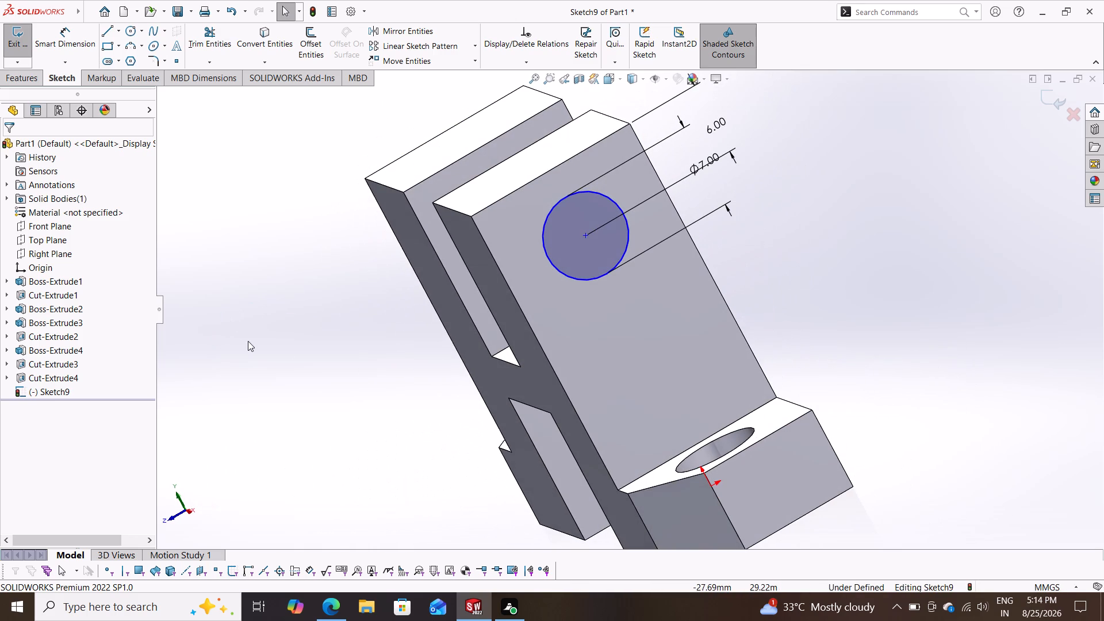
pyautogui.scroll(1, 304, 370)
pyautogui.moveTo(304, 370); pyautogui.dragTo(338, 292, button='middle')
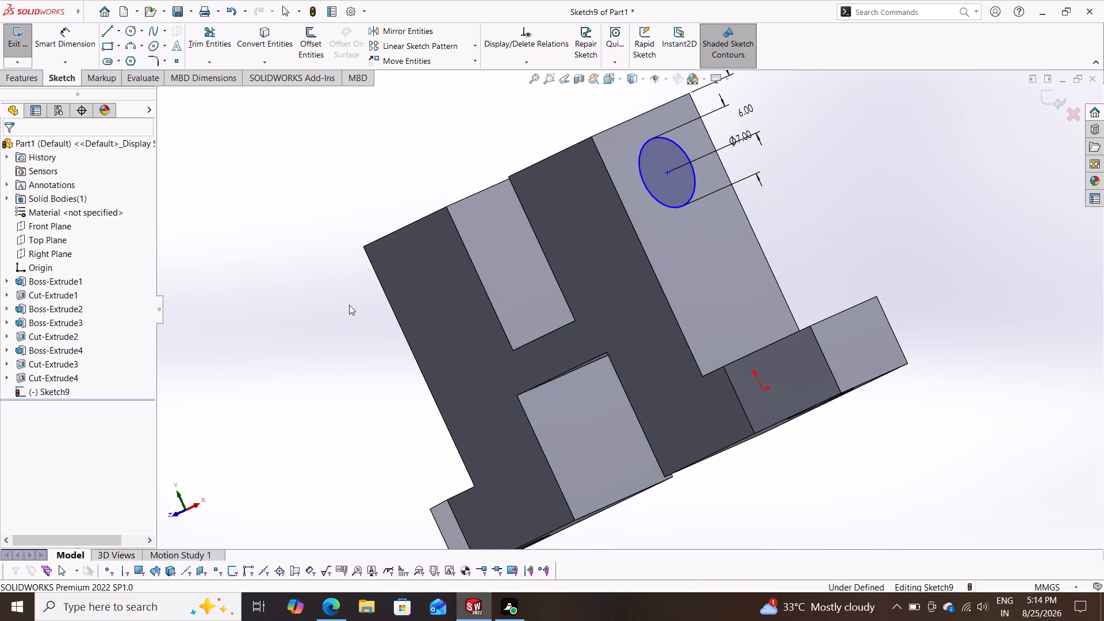
pyautogui.scroll(-1, 353, 326)
pyautogui.moveTo(369, 331); pyautogui.dragTo(373, 304, button='middle')
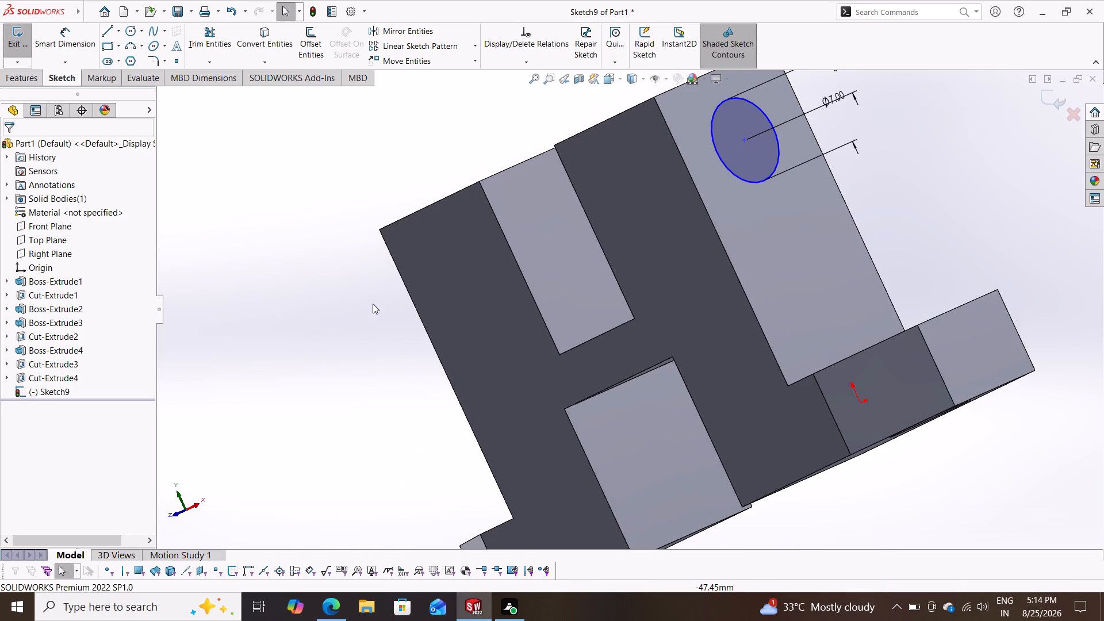
pyautogui.moveTo(373, 304); pyautogui.dragTo(379, 380, button='middle')
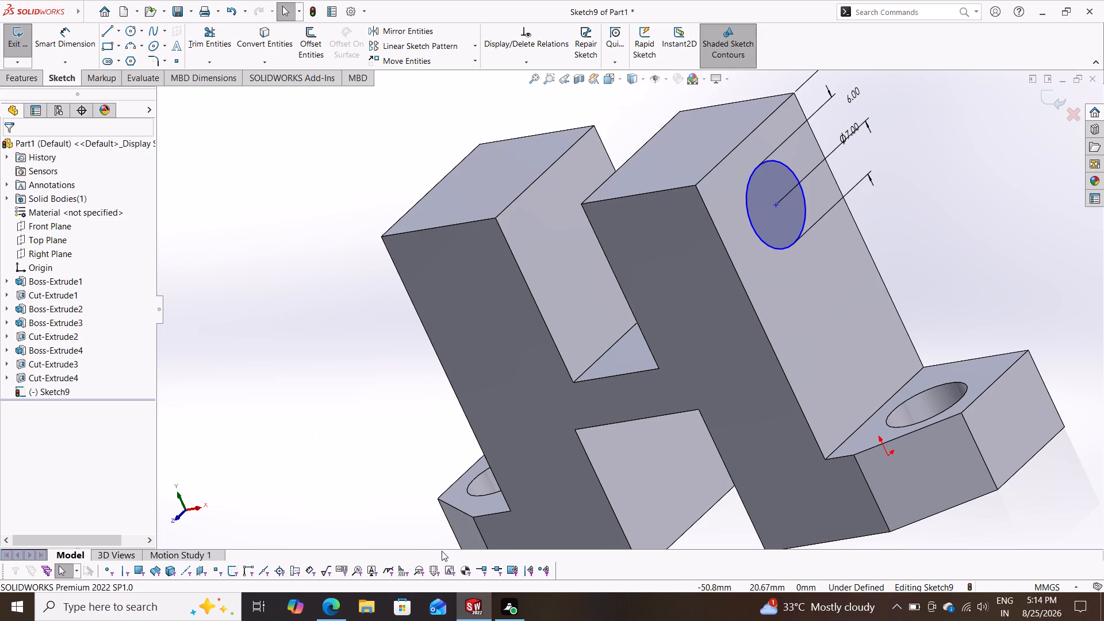
pyautogui.click(31, 79)
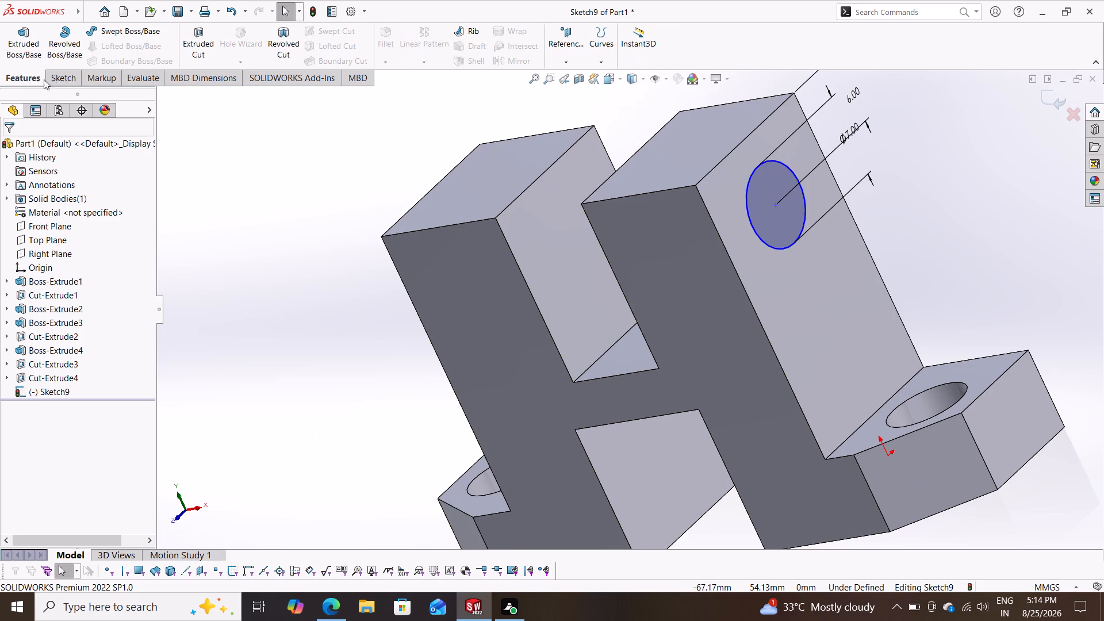
pyautogui.click(200, 34)
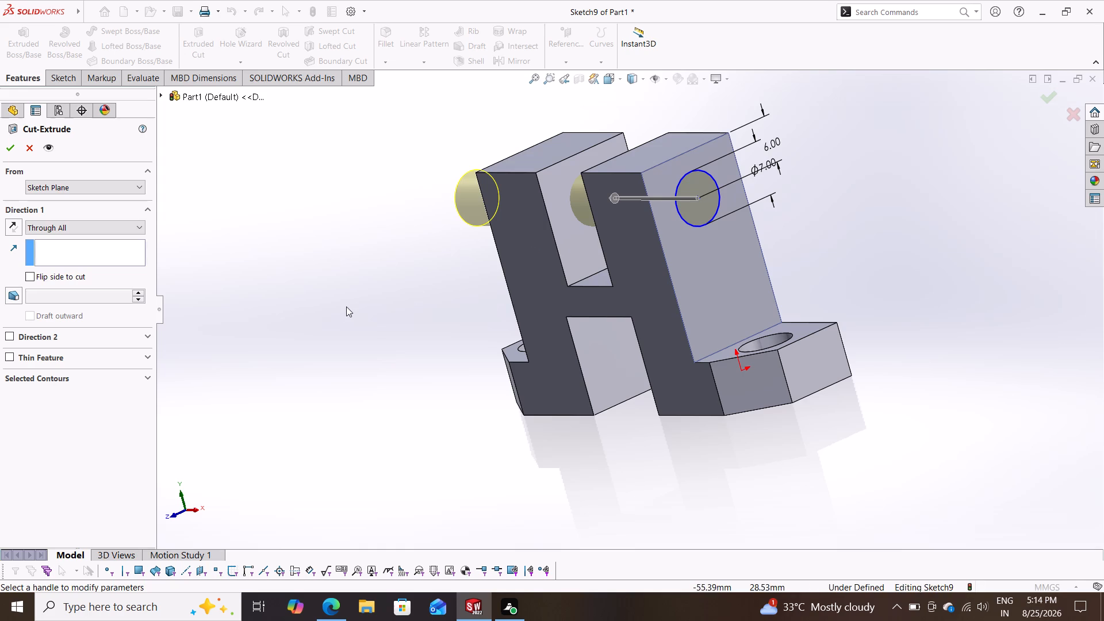
pyautogui.click(7, 144)
# Examine the part from several sides, checking the cross hole through the uprights, the base notch and the top slot.
pyautogui.moveTo(338, 285); pyautogui.dragTo(394, 278, button='middle')
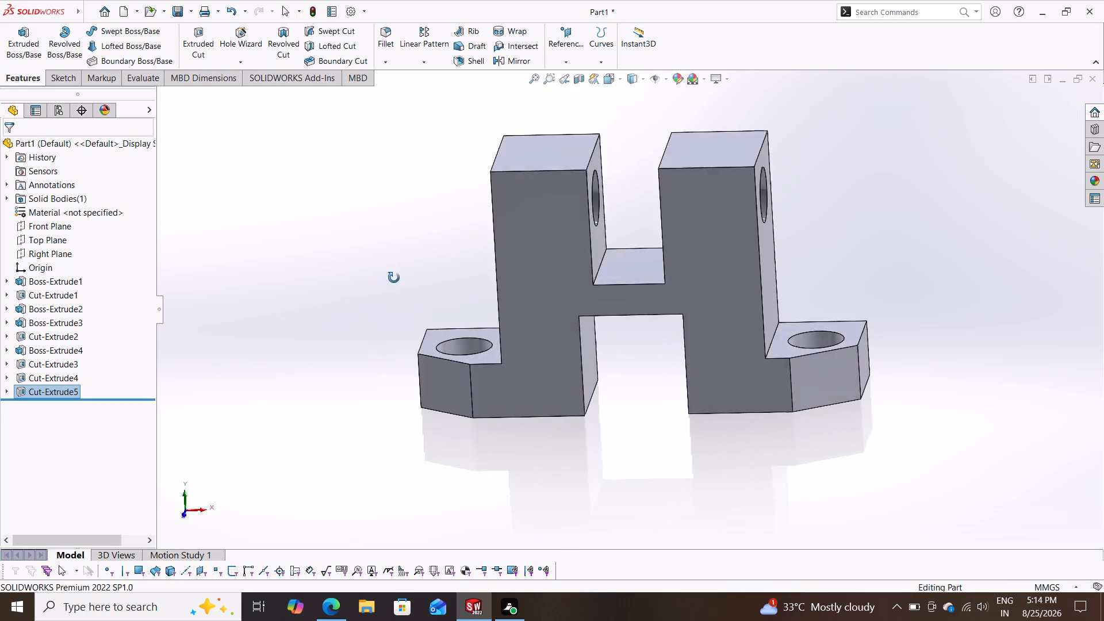
pyautogui.moveTo(394, 278); pyautogui.dragTo(478, 308, button='middle')
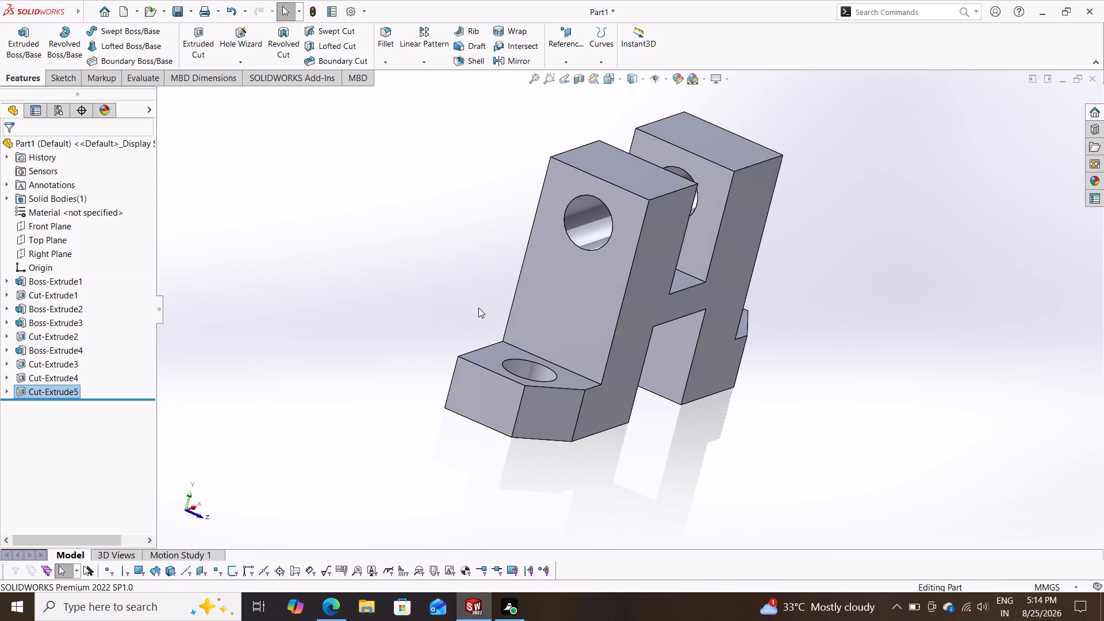
pyautogui.moveTo(740, 445); pyautogui.dragTo(667, 402, button='middle')
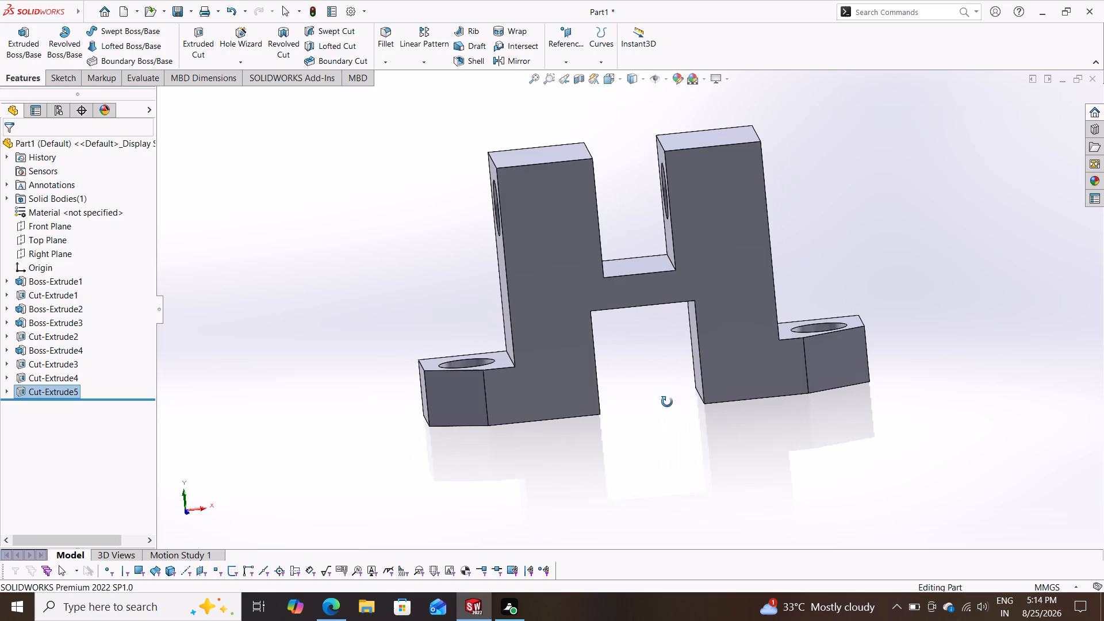
pyautogui.moveTo(667, 402); pyautogui.dragTo(664, 390, button='middle')
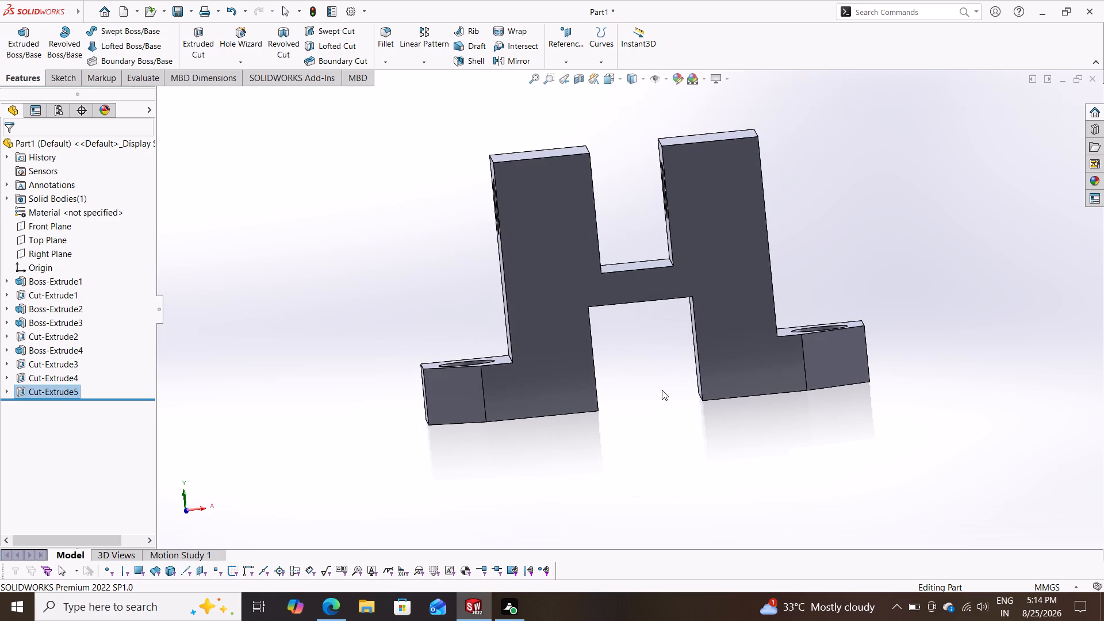
pyautogui.moveTo(684, 407); pyautogui.dragTo(556, 462, button='middle')
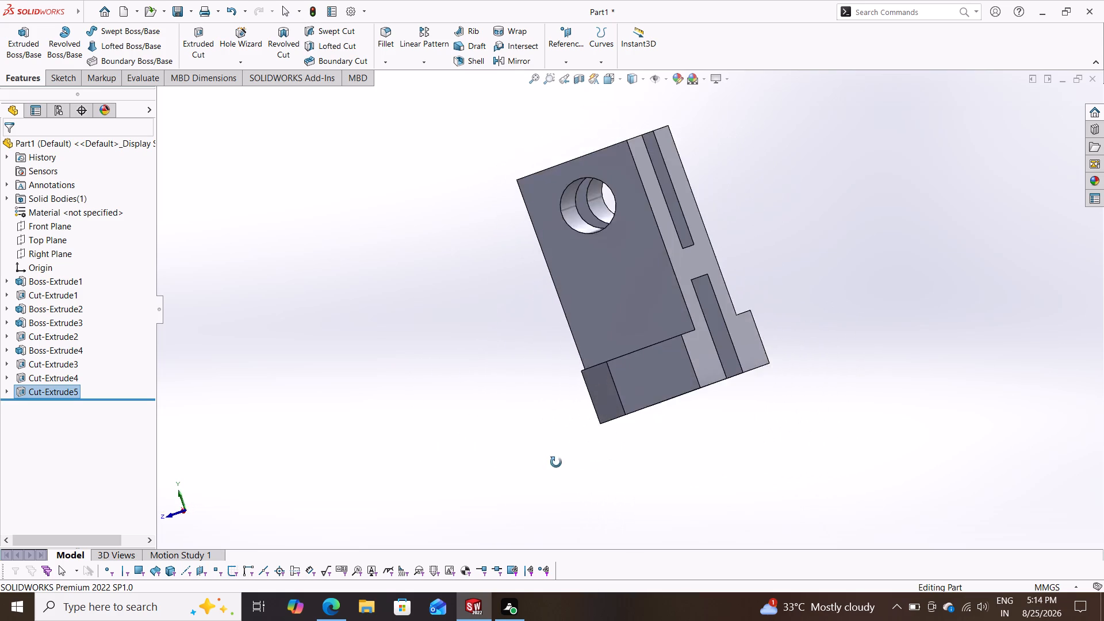
pyautogui.moveTo(556, 462); pyautogui.dragTo(748, 456, button='middle')
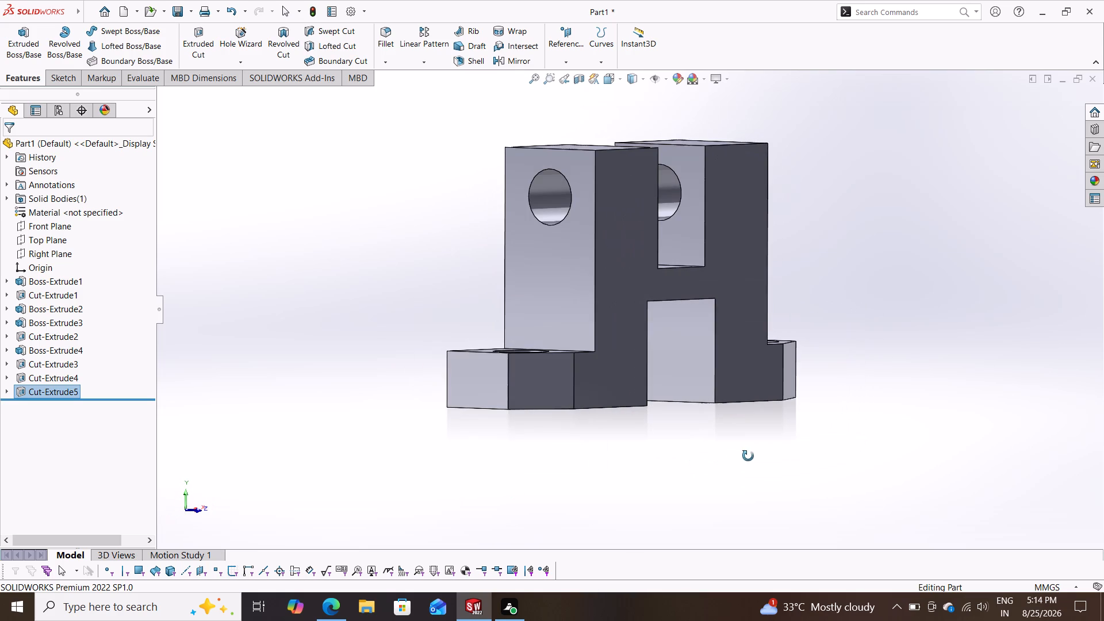
pyautogui.moveTo(748, 456); pyautogui.dragTo(747, 456, button='middle')
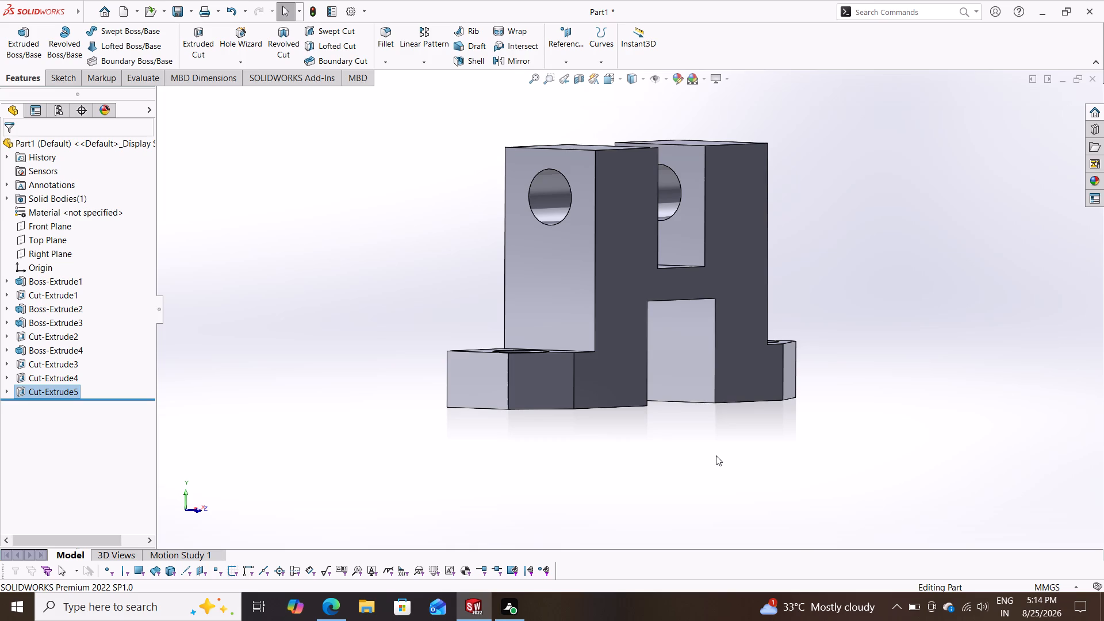
pyautogui.moveTo(761, 472); pyautogui.dragTo(703, 493, button='middle')
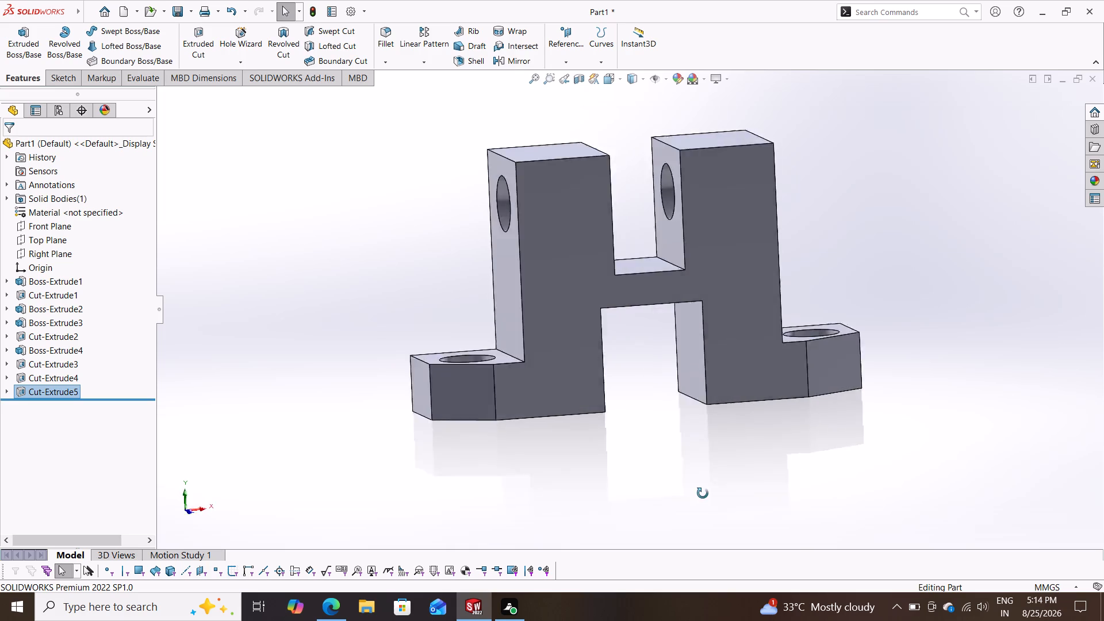
pyautogui.moveTo(703, 493); pyautogui.dragTo(593, 549, button='middle')
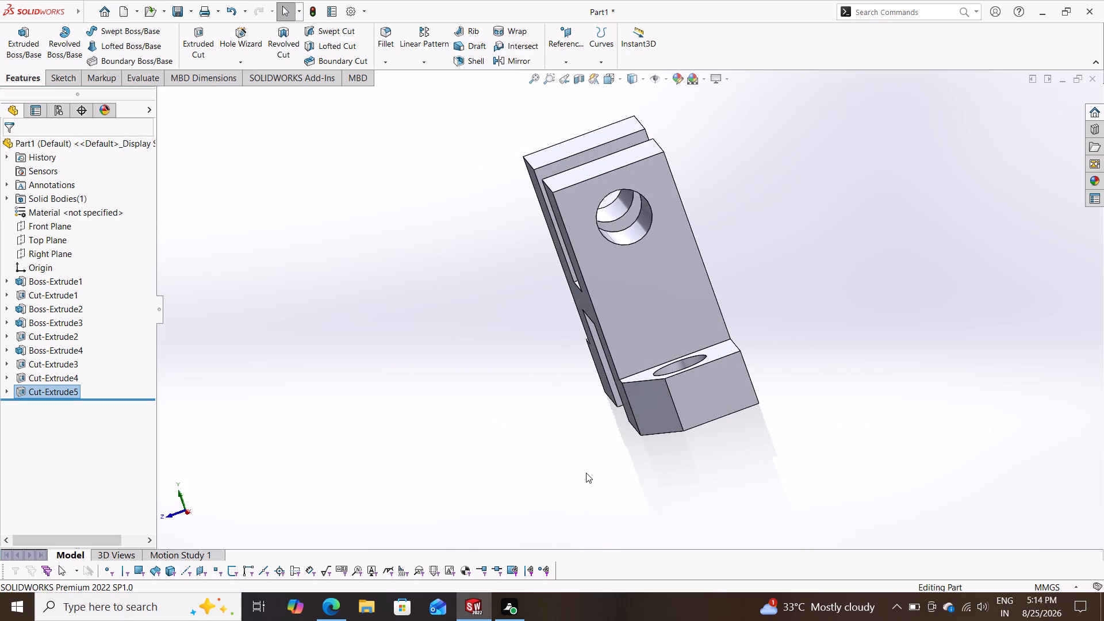
pyautogui.moveTo(586, 471); pyautogui.dragTo(994, 440, button='middle')
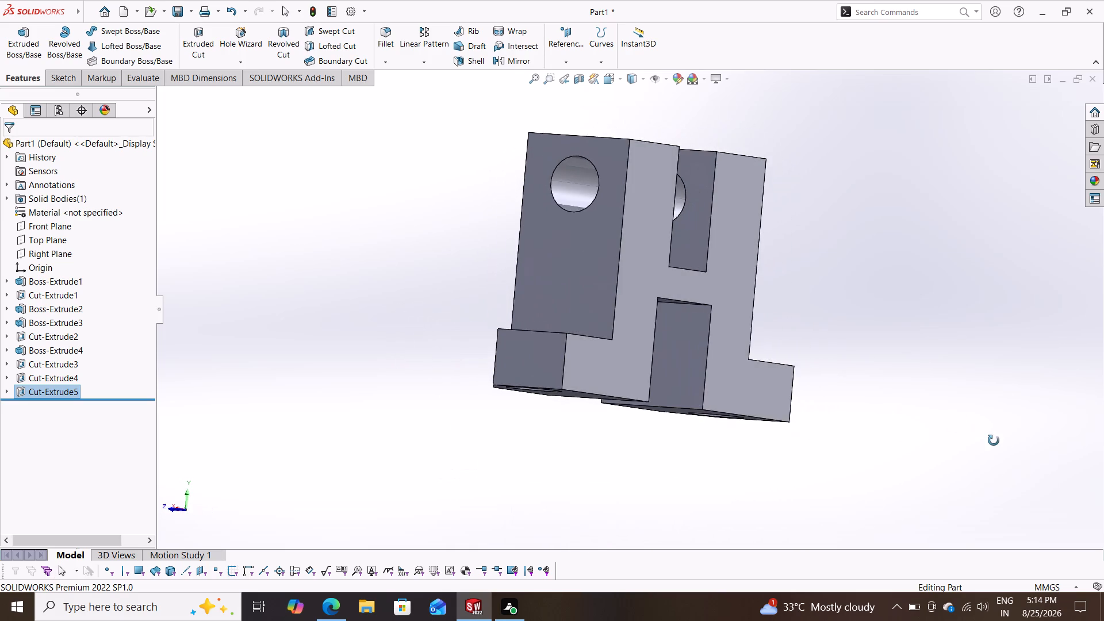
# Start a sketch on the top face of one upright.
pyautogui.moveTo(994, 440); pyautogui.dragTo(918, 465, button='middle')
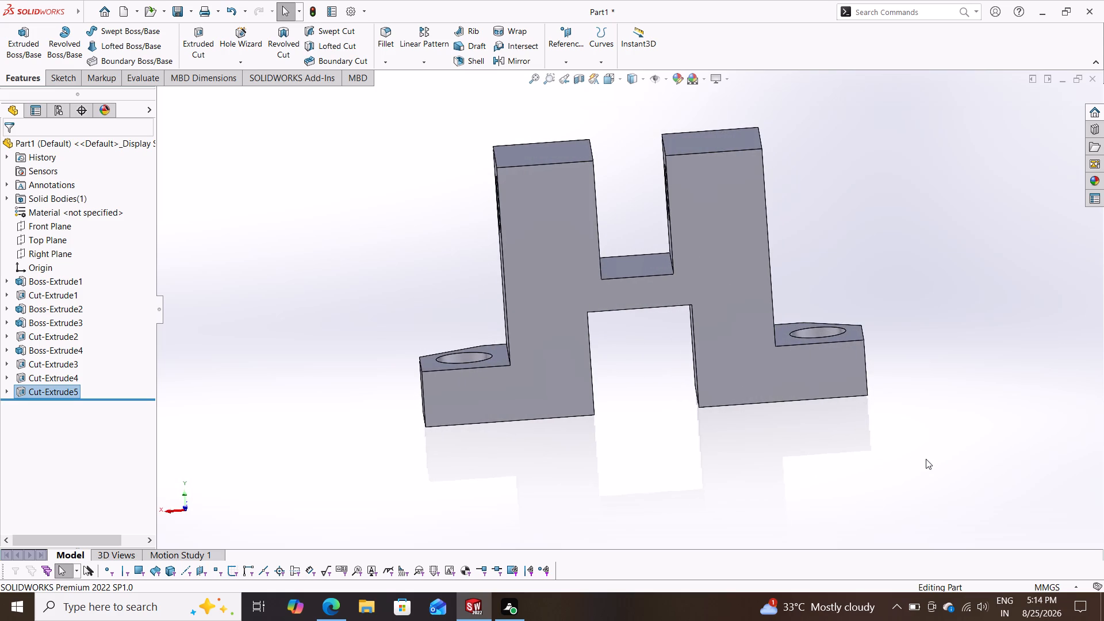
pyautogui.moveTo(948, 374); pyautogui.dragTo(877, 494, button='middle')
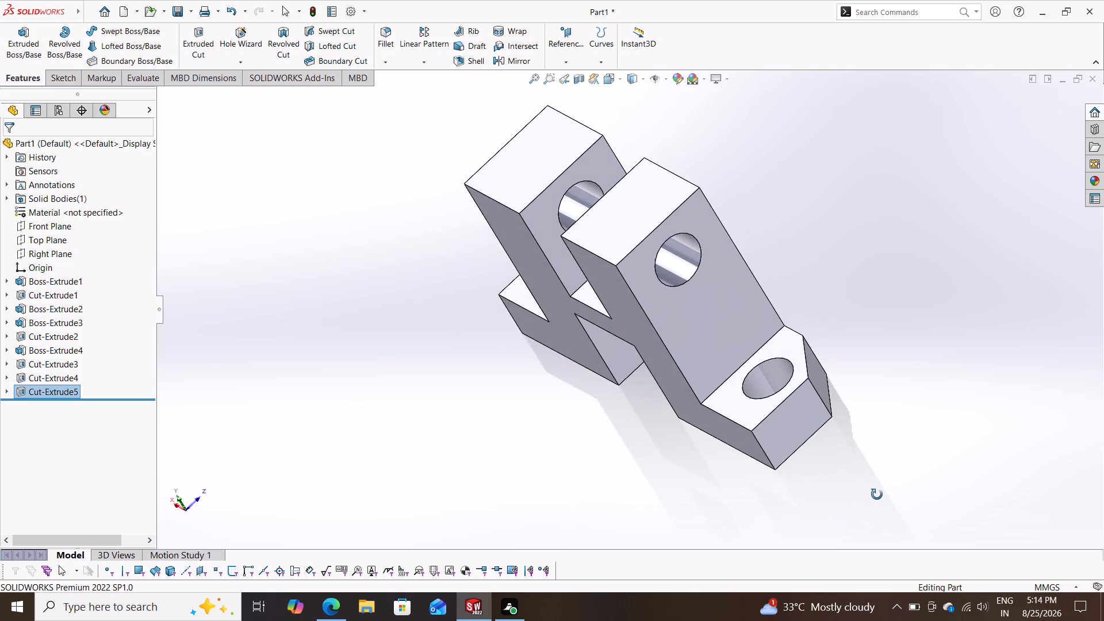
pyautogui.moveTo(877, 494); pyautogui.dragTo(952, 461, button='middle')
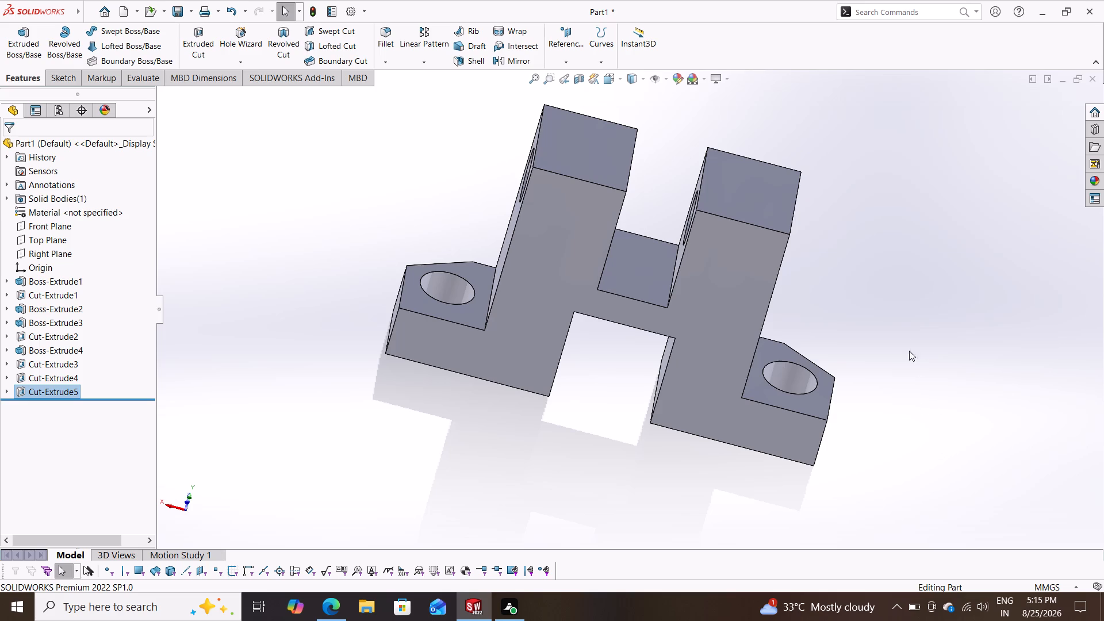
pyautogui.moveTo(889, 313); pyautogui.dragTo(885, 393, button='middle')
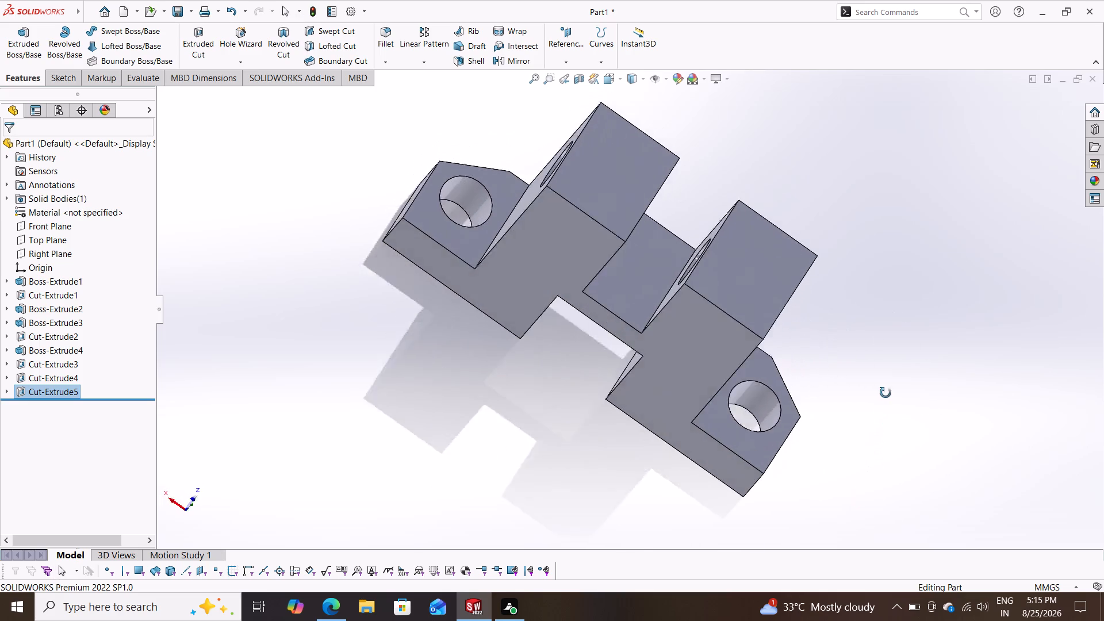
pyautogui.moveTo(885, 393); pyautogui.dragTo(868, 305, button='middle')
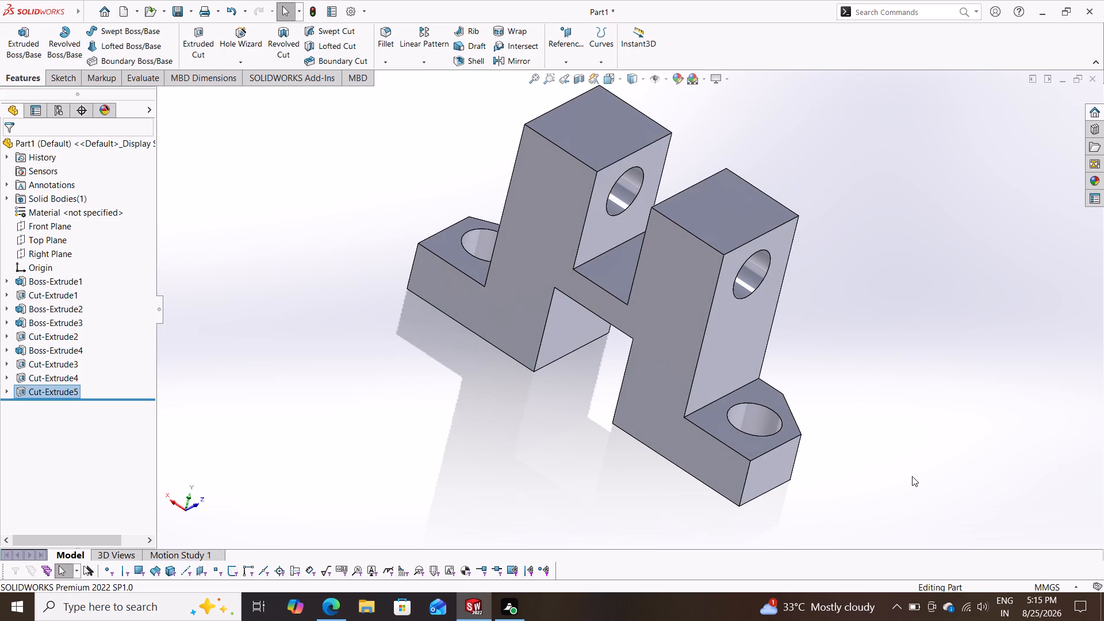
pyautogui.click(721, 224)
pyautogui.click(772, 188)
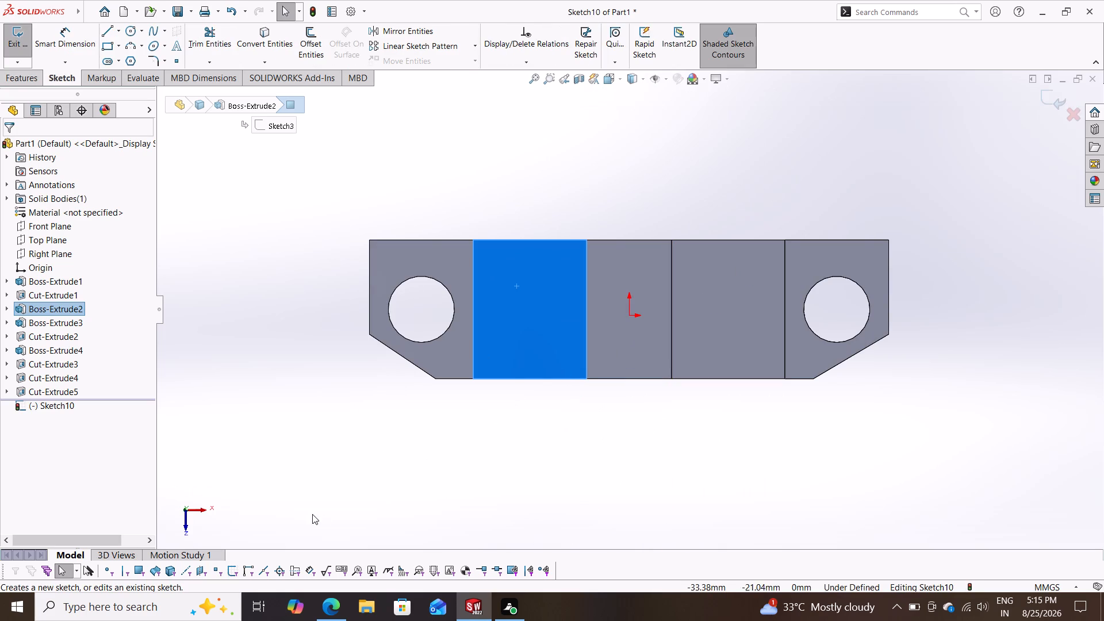
# Examine the part's hidden edges from above with hidden lines visible, and return to the shaded-with-edges display.
pyautogui.press('Escape')
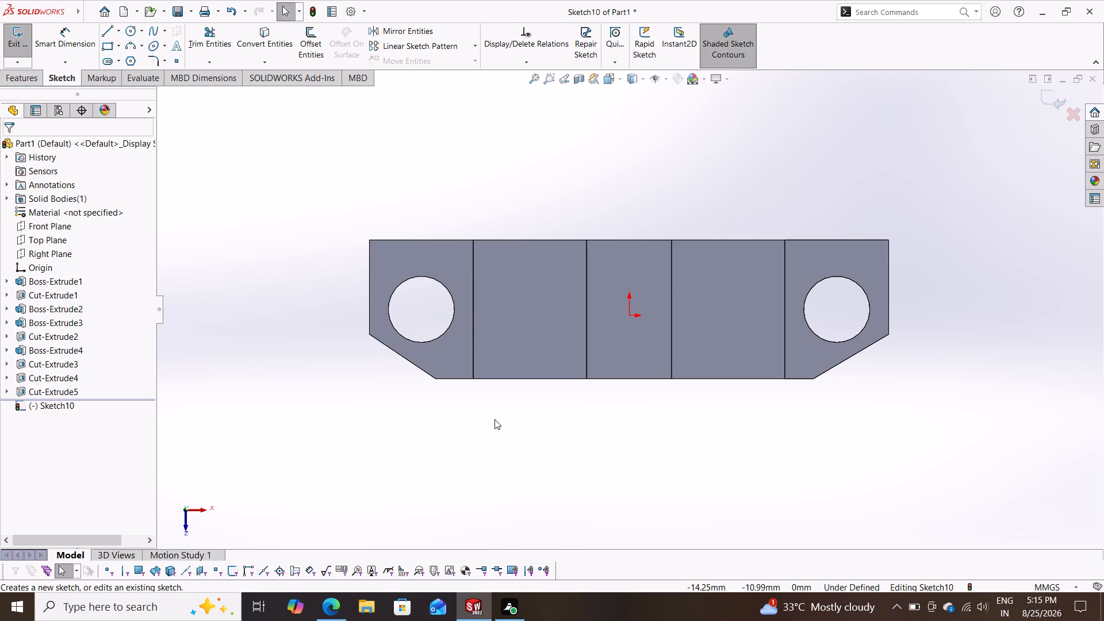
pyautogui.click(643, 75)
pyautogui.click(633, 147)
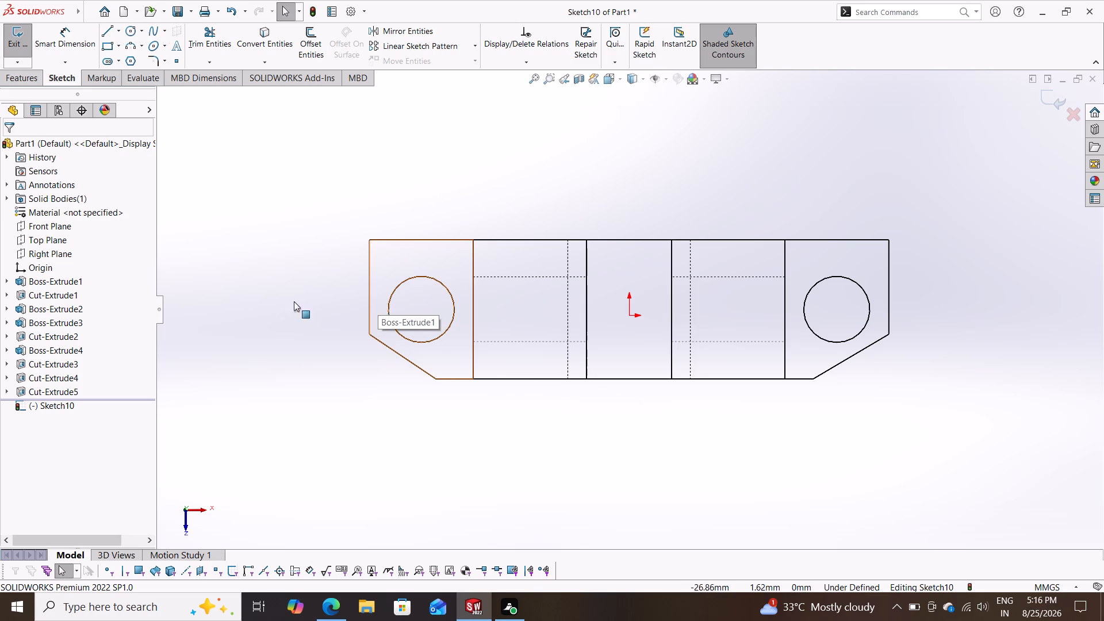
pyautogui.click(645, 77)
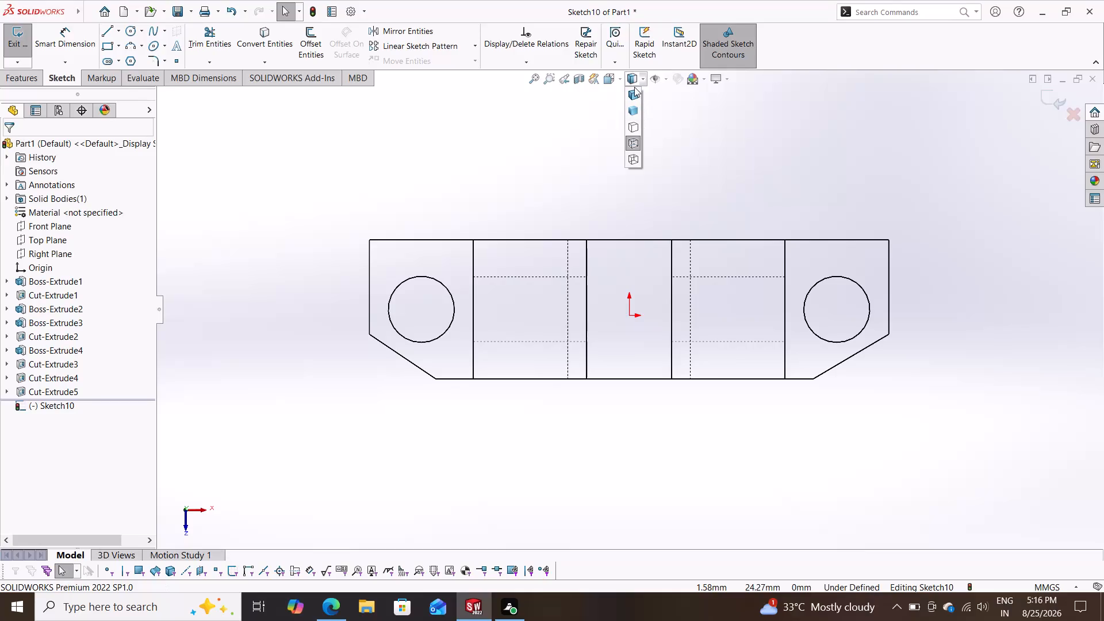
pyautogui.click(634, 87)
pyautogui.click(634, 93)
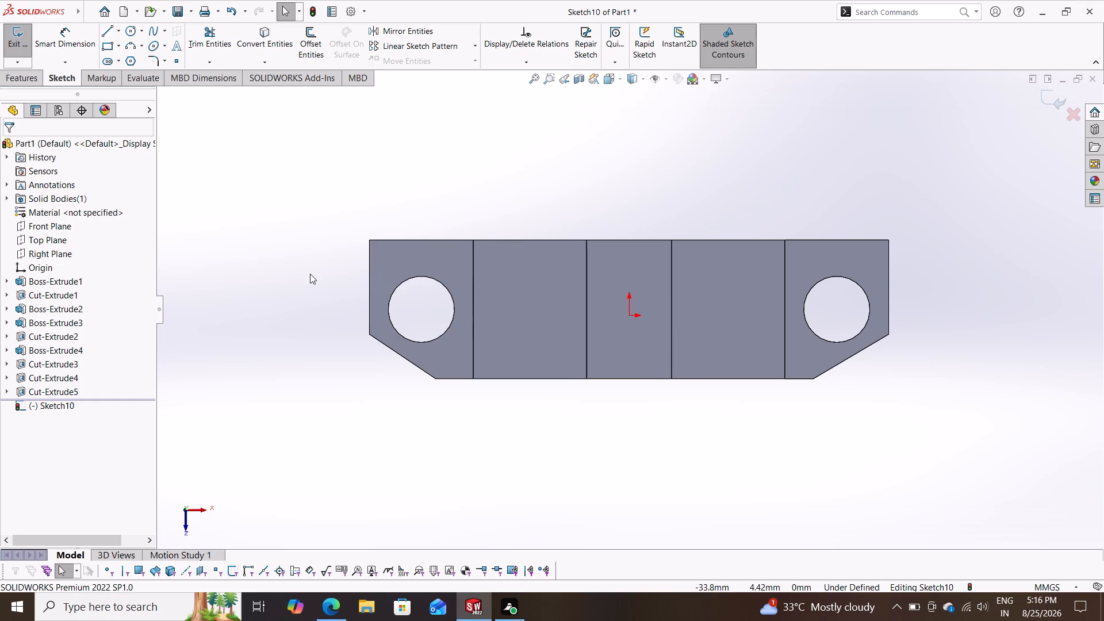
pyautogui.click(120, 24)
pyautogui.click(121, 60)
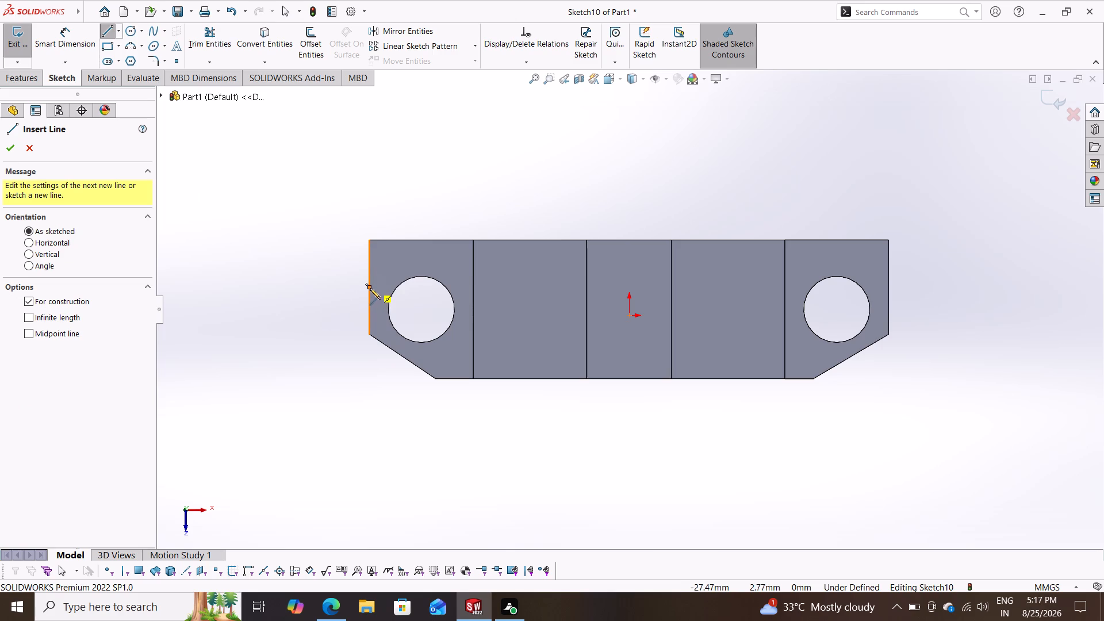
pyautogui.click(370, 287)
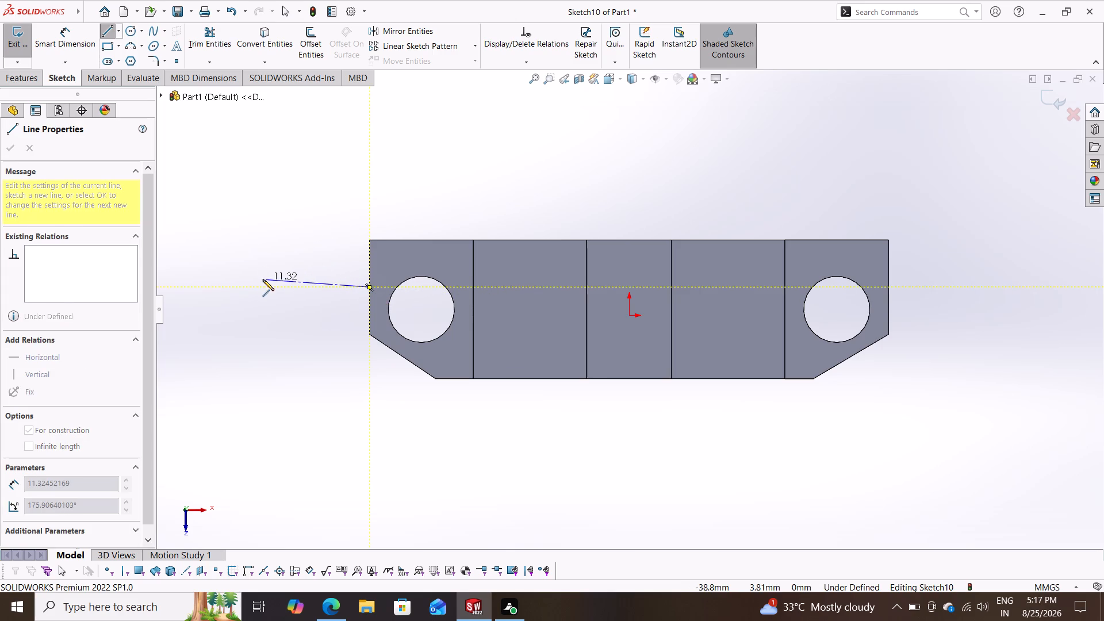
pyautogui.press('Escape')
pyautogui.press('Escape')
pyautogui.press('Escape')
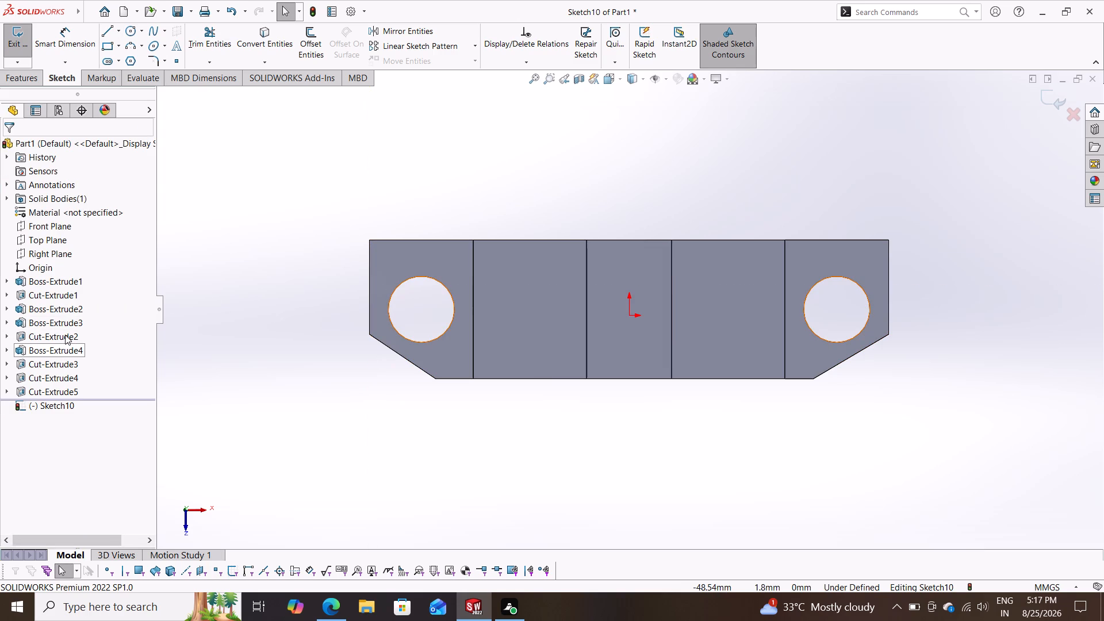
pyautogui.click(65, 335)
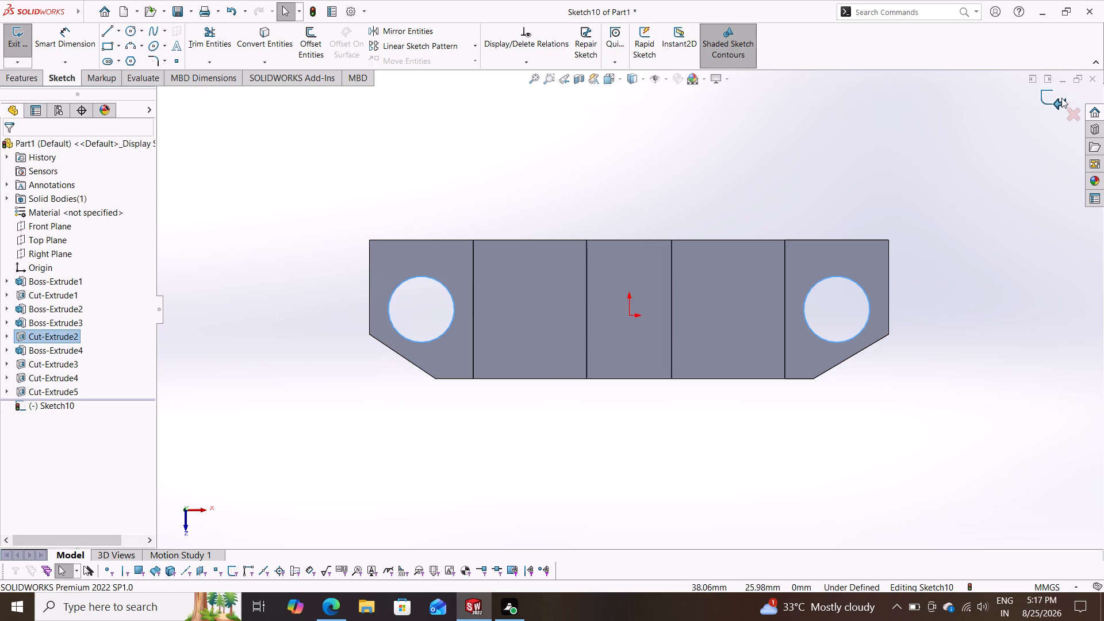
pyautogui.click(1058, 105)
# Edit the base-hole cut's sketch and delete the centreline running through the dimensioned 7 mm circle.
pyautogui.click(64, 335)
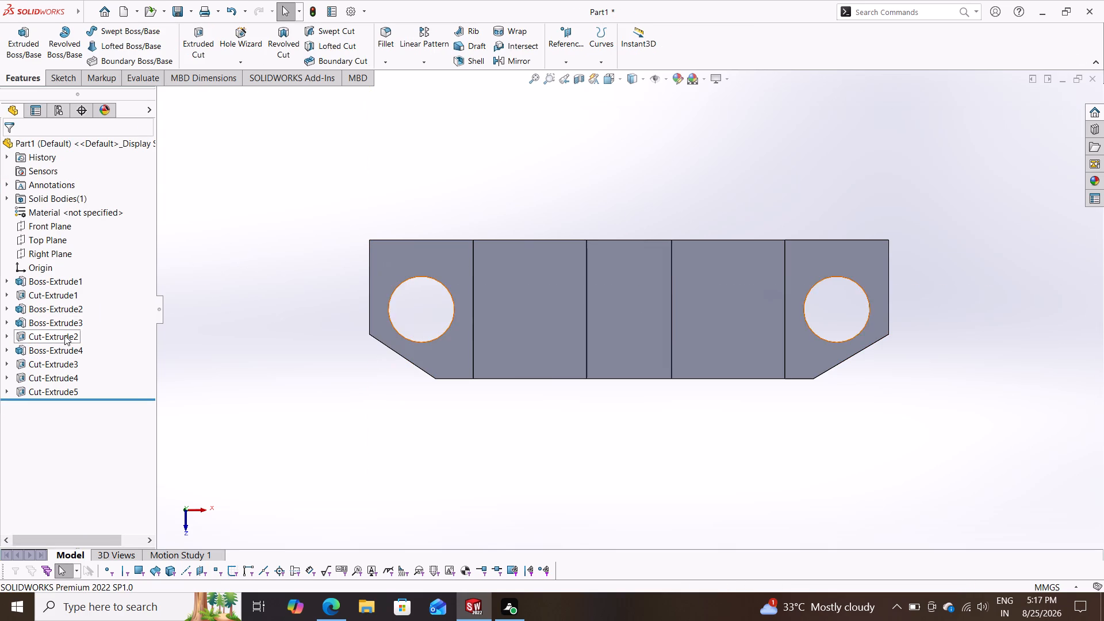
pyautogui.click(87, 298)
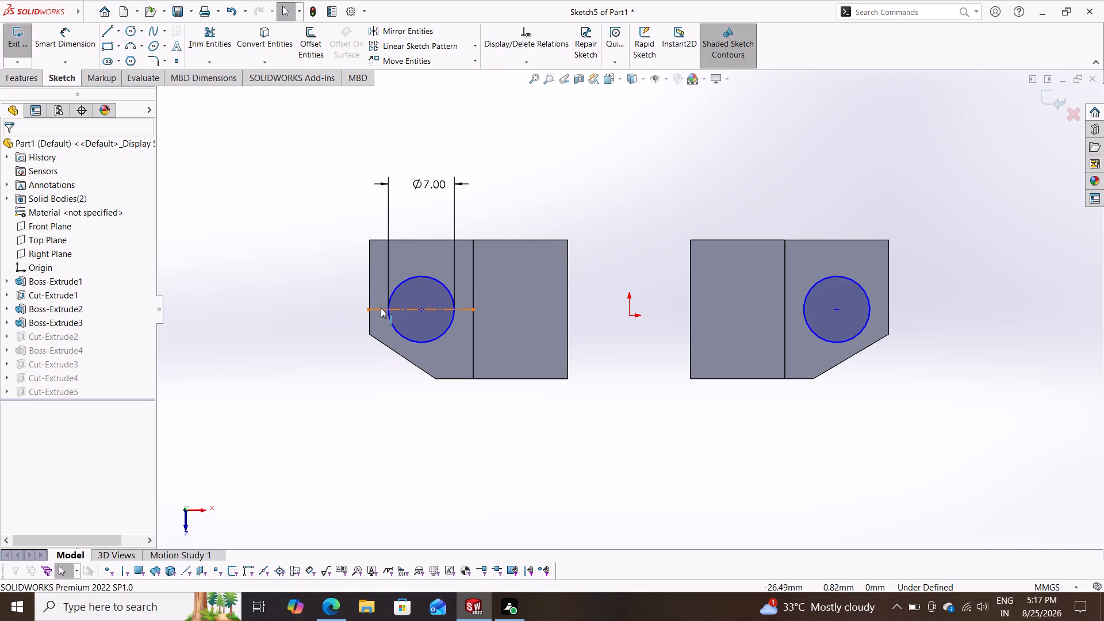
pyautogui.click(381, 308)
pyautogui.press('Delete')
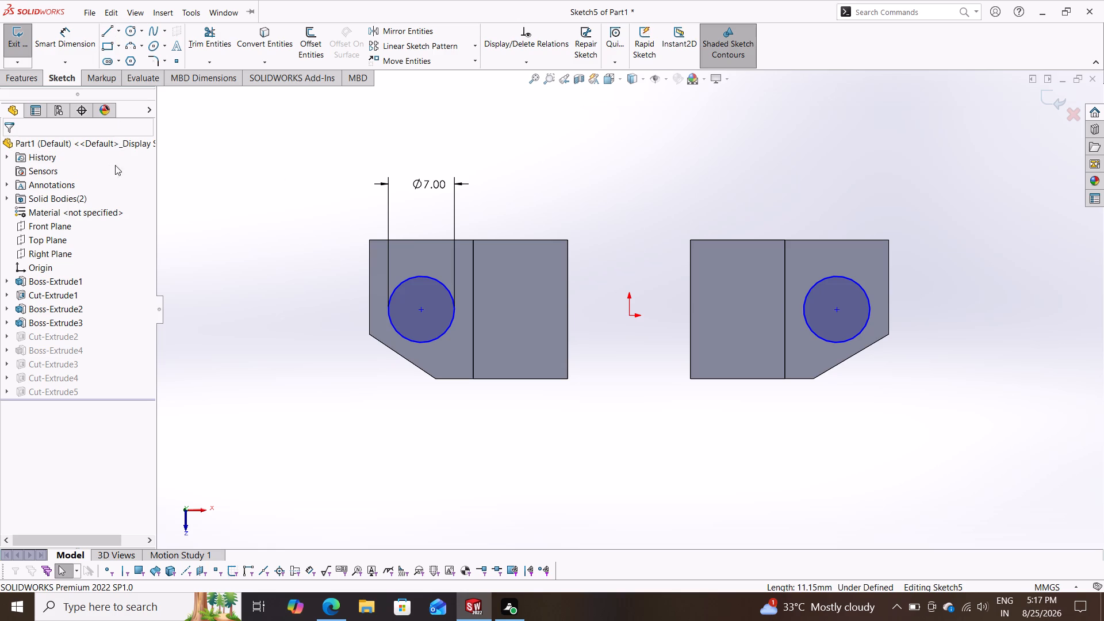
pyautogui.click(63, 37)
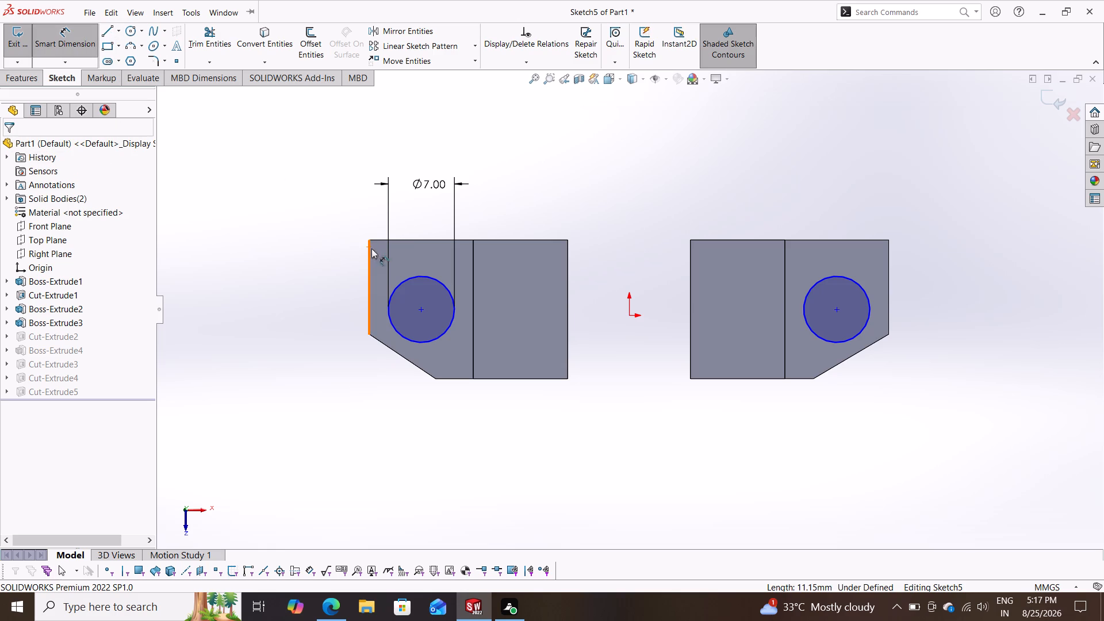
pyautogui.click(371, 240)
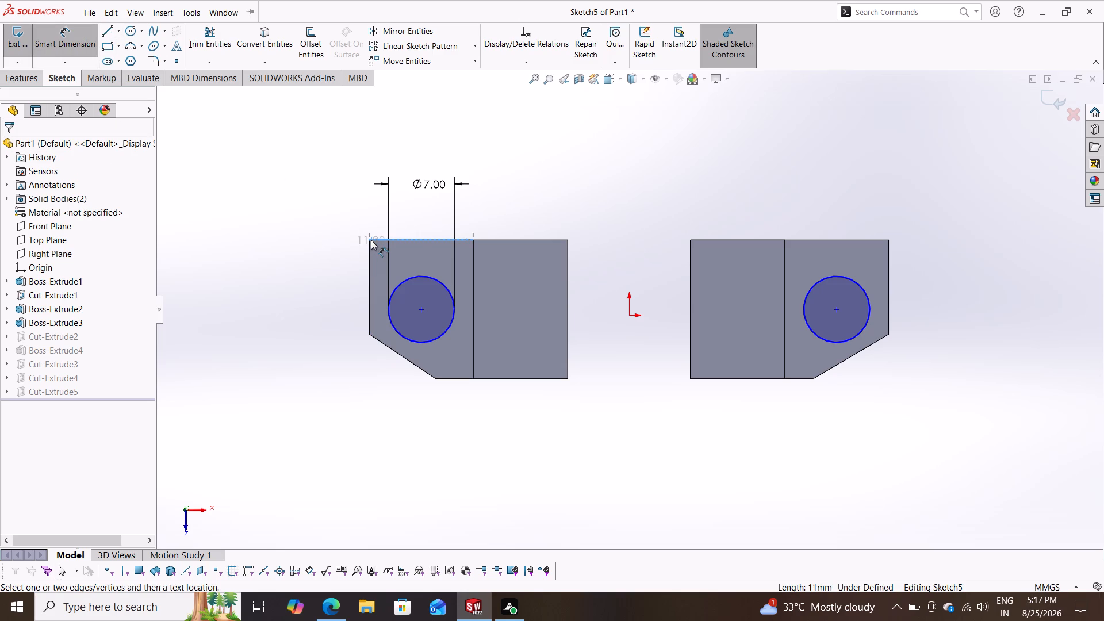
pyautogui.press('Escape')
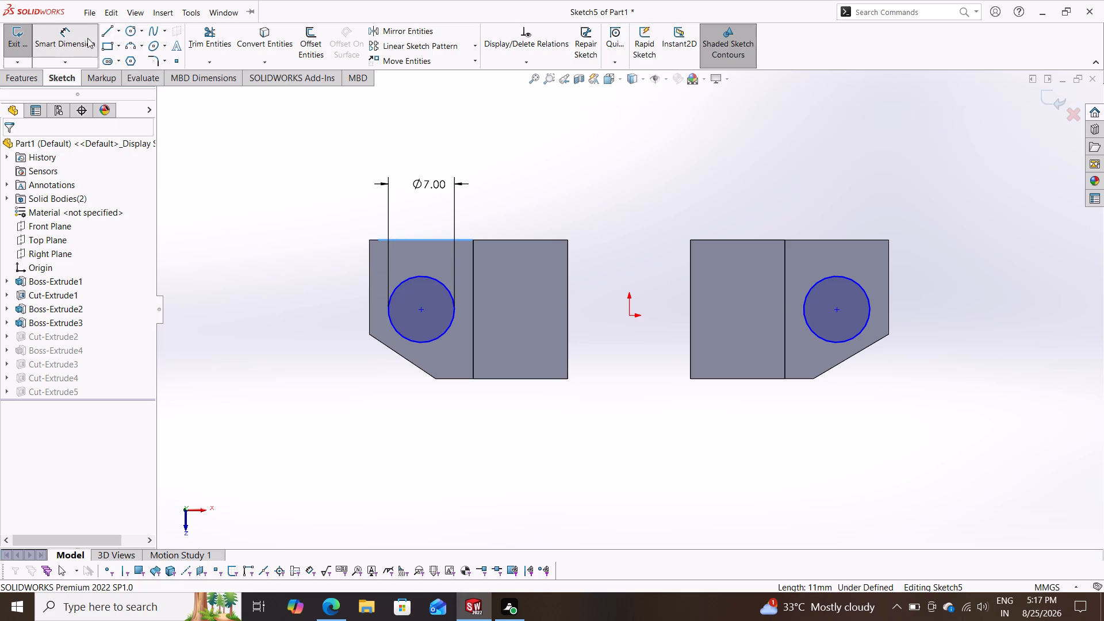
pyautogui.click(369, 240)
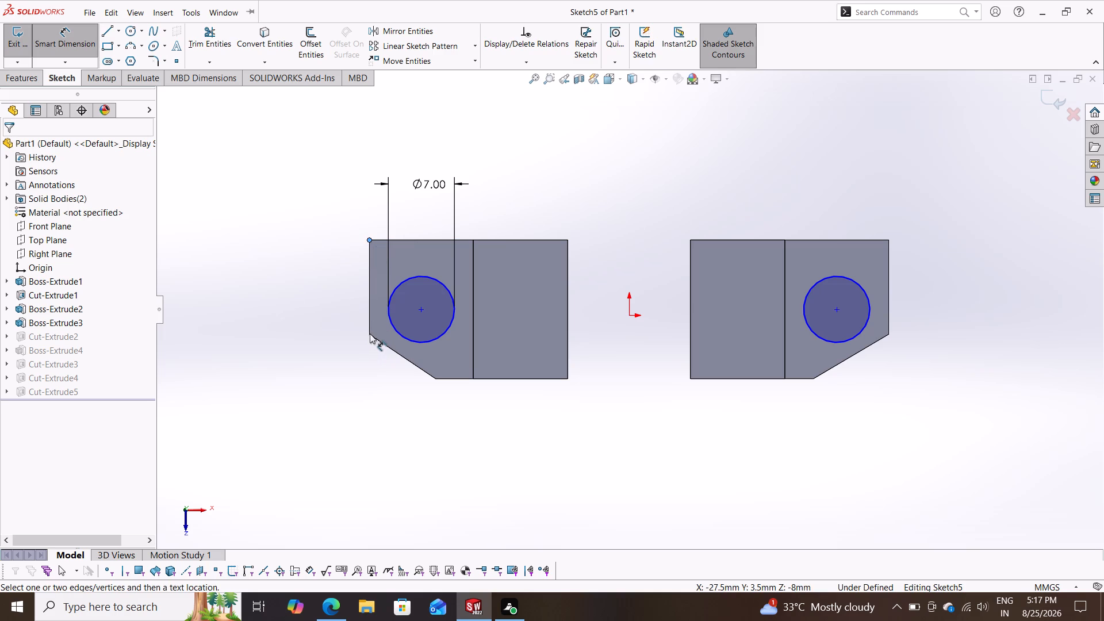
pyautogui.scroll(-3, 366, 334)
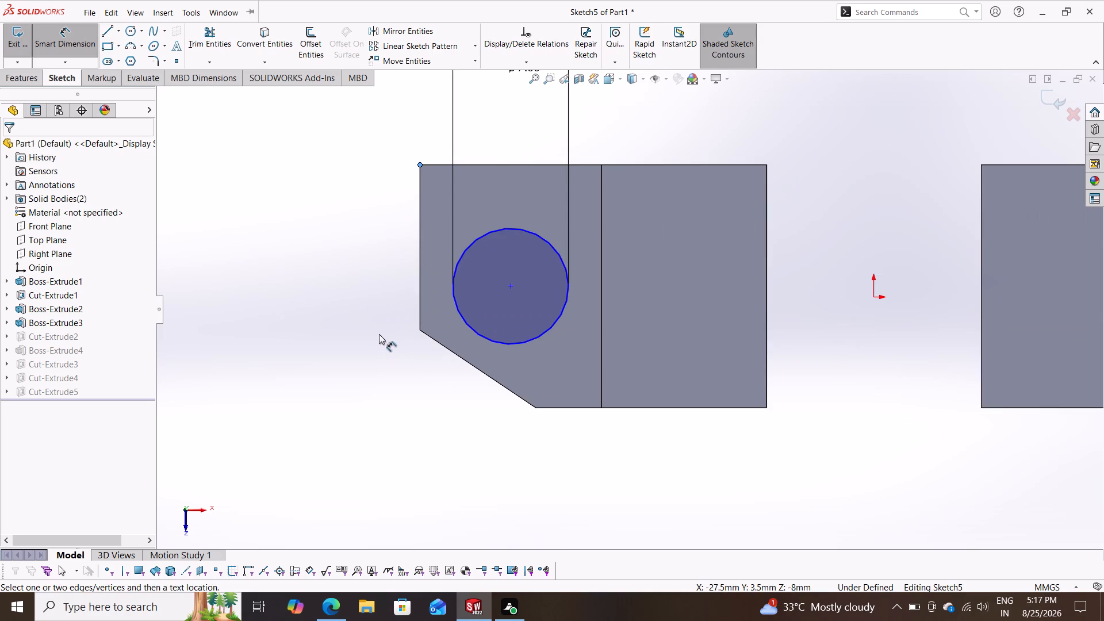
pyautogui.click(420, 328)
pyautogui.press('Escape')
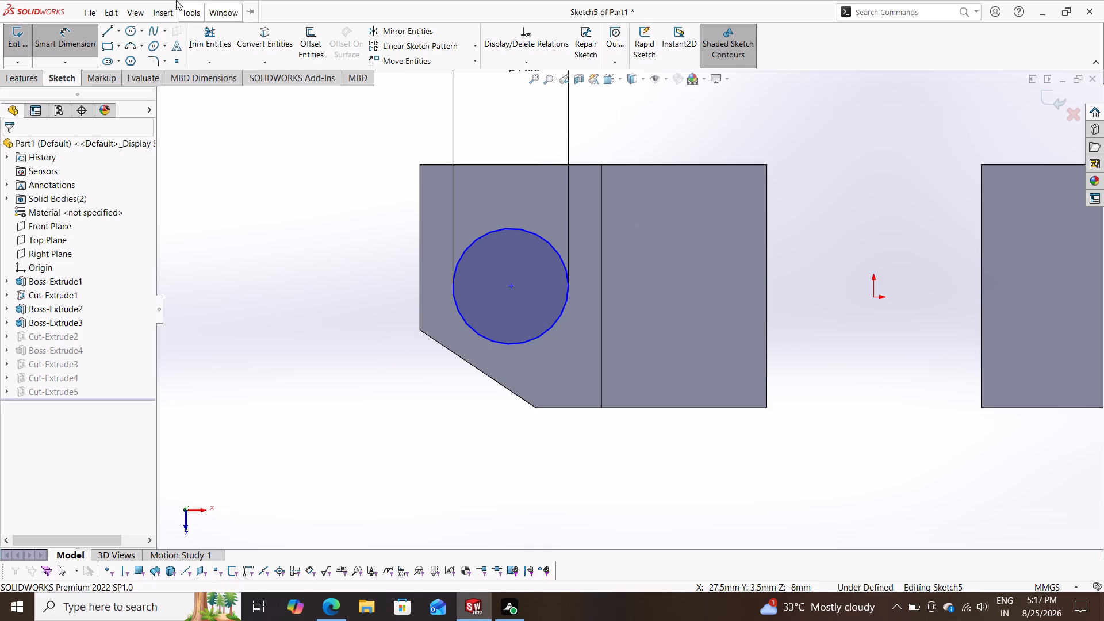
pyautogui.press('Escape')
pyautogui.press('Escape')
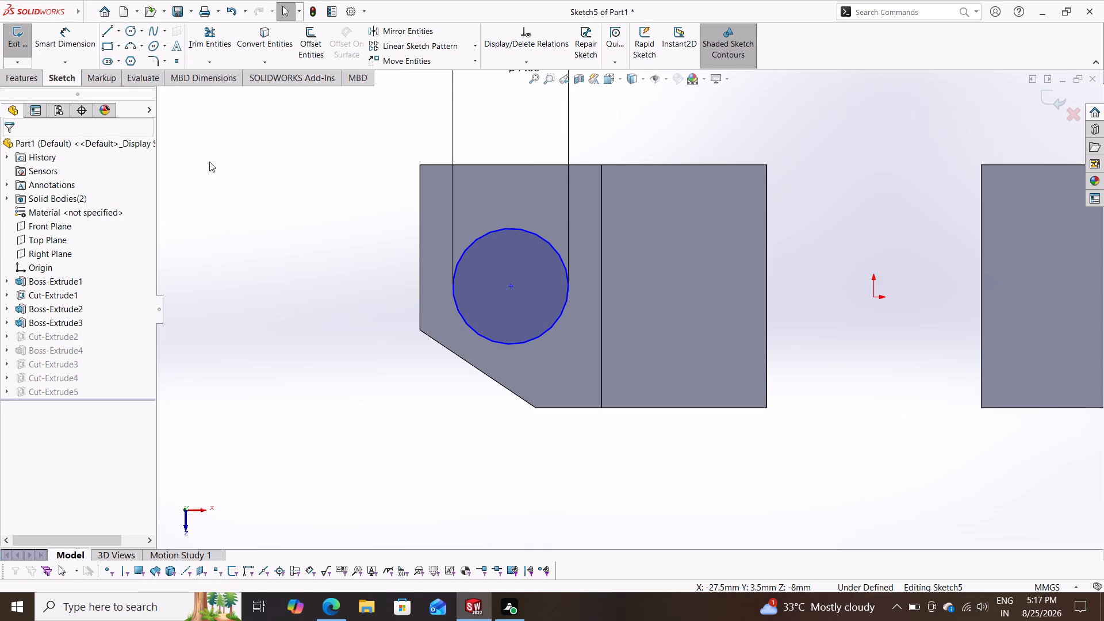
# Sketch a horizontal 11 mm line across the base foot, from the midpoint of its outer edge to the upright's edge.
pyautogui.moveTo(106, 31); pyautogui.dragTo(106, 37)
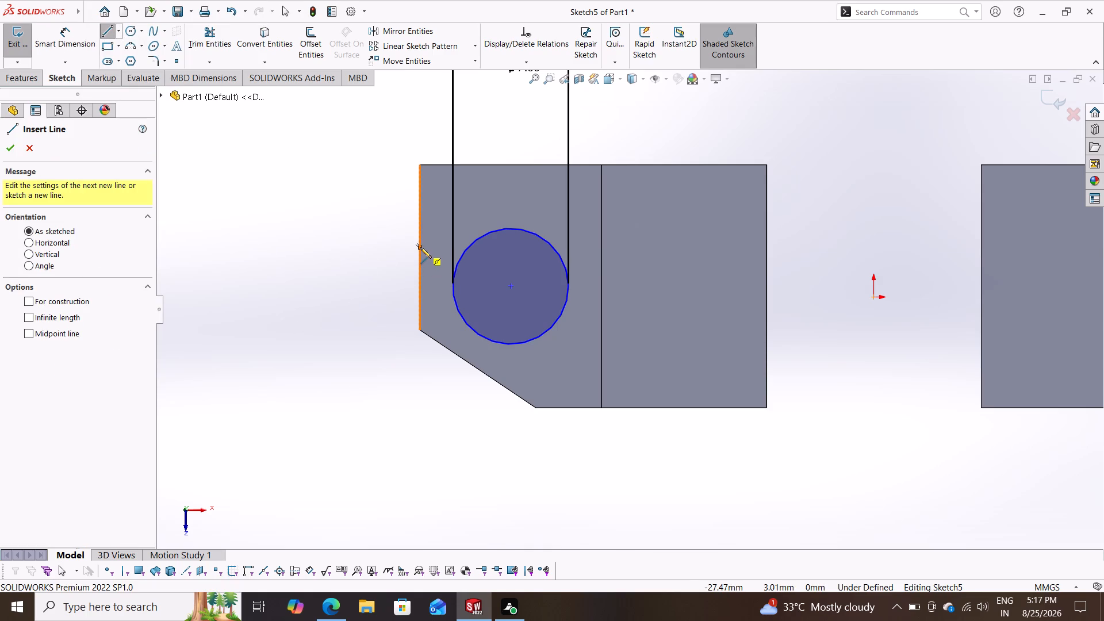
pyautogui.click(420, 247)
pyautogui.click(602, 250)
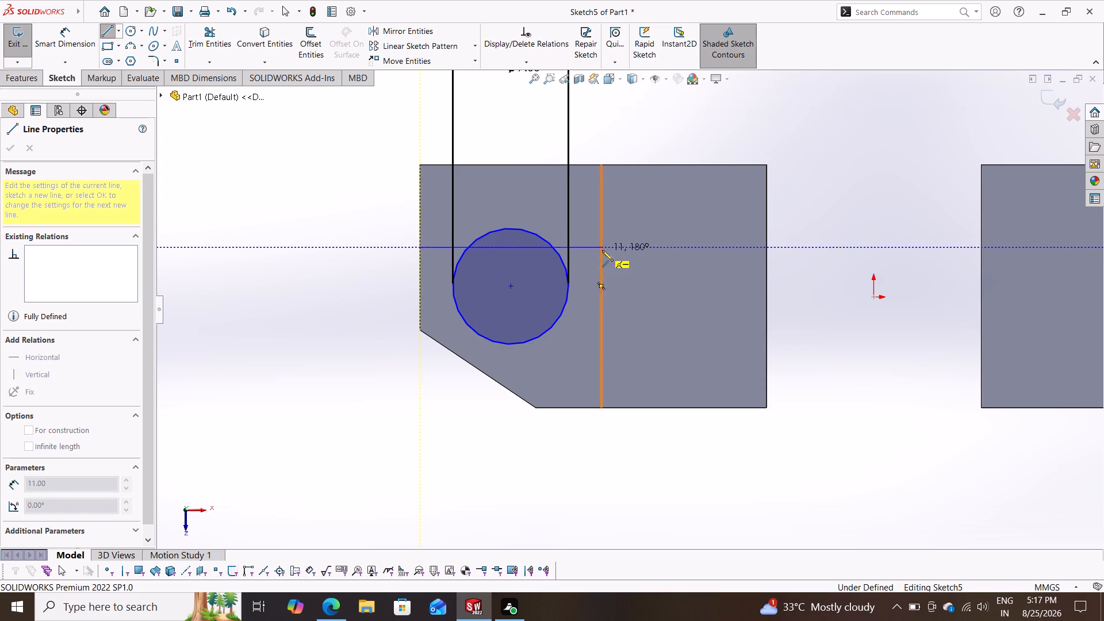
pyautogui.press('Escape')
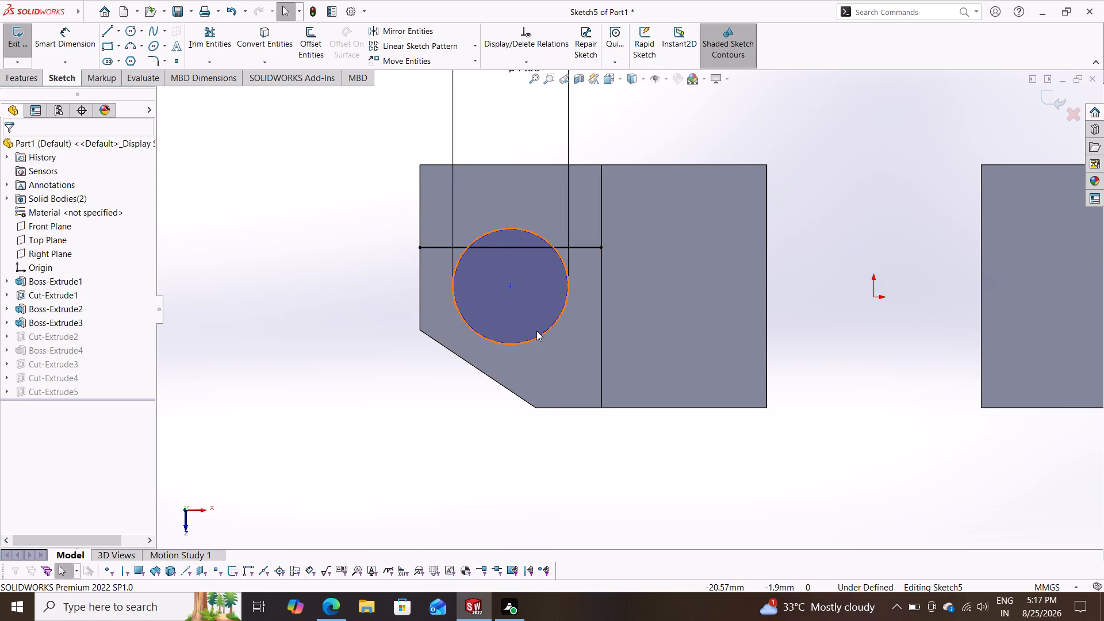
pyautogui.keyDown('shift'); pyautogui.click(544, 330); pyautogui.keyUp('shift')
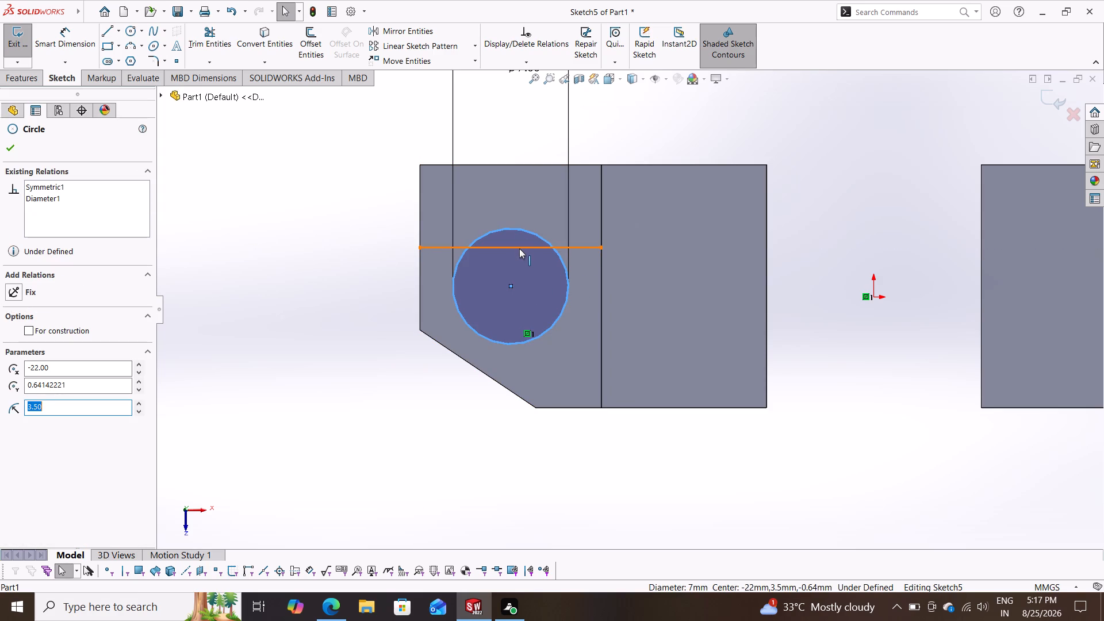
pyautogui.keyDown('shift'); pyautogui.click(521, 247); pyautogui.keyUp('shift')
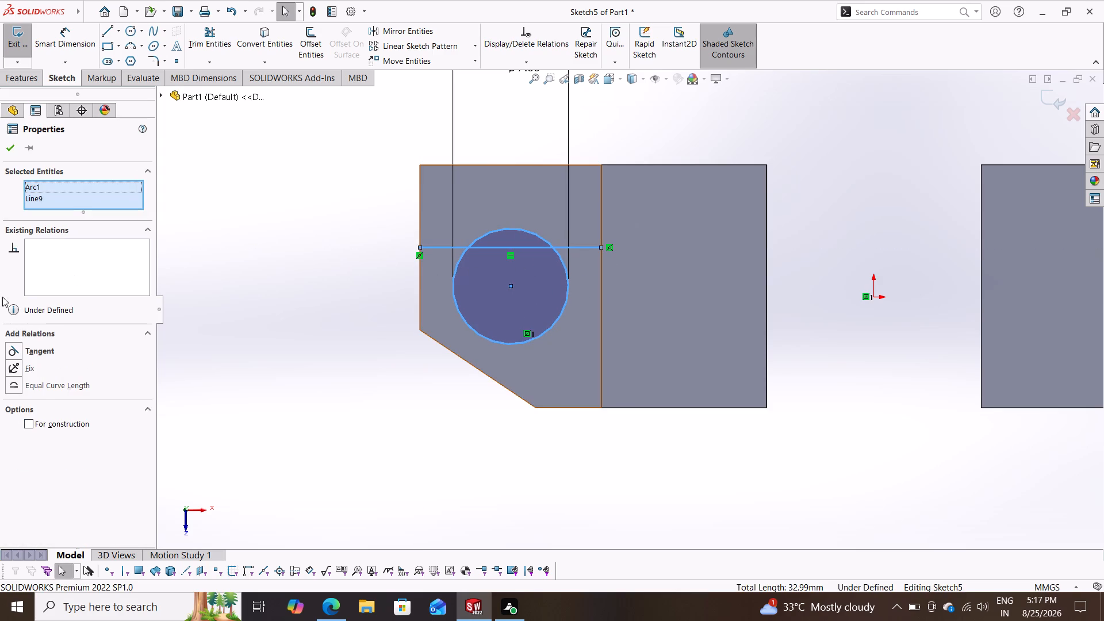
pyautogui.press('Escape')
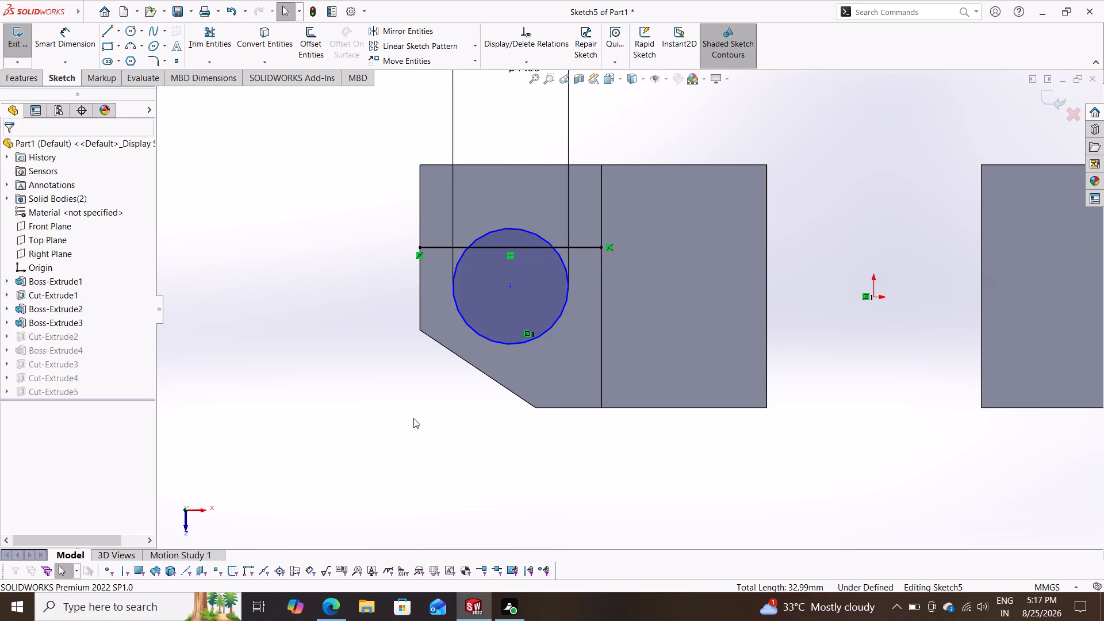
# Make the centre of the dimensioned 7 mm circle coincident with the horizontal line across the foot.
pyautogui.keyDown('shift'); pyautogui.click(511, 286); pyautogui.keyUp('shift')
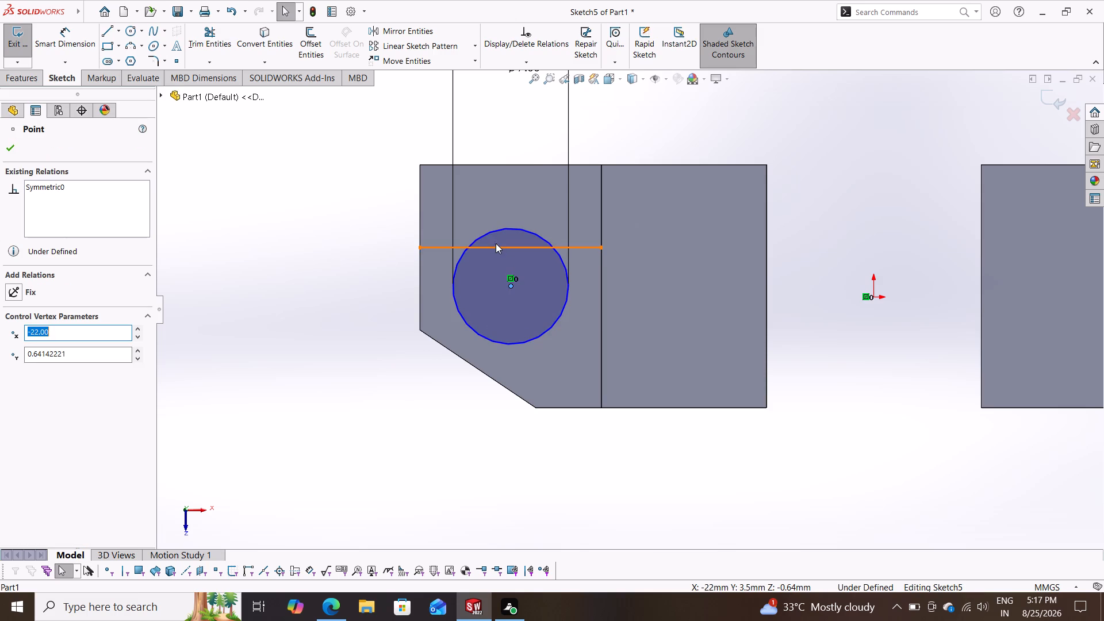
pyautogui.keyDown('shift'); pyautogui.click(507, 249); pyautogui.keyUp('shift')
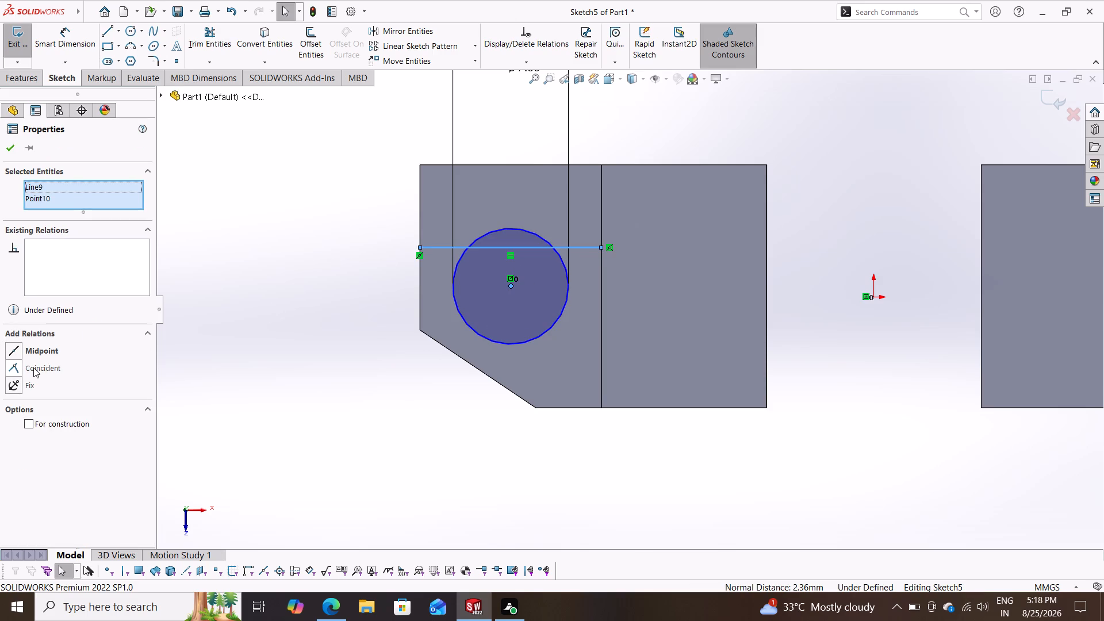
pyautogui.click(33, 367)
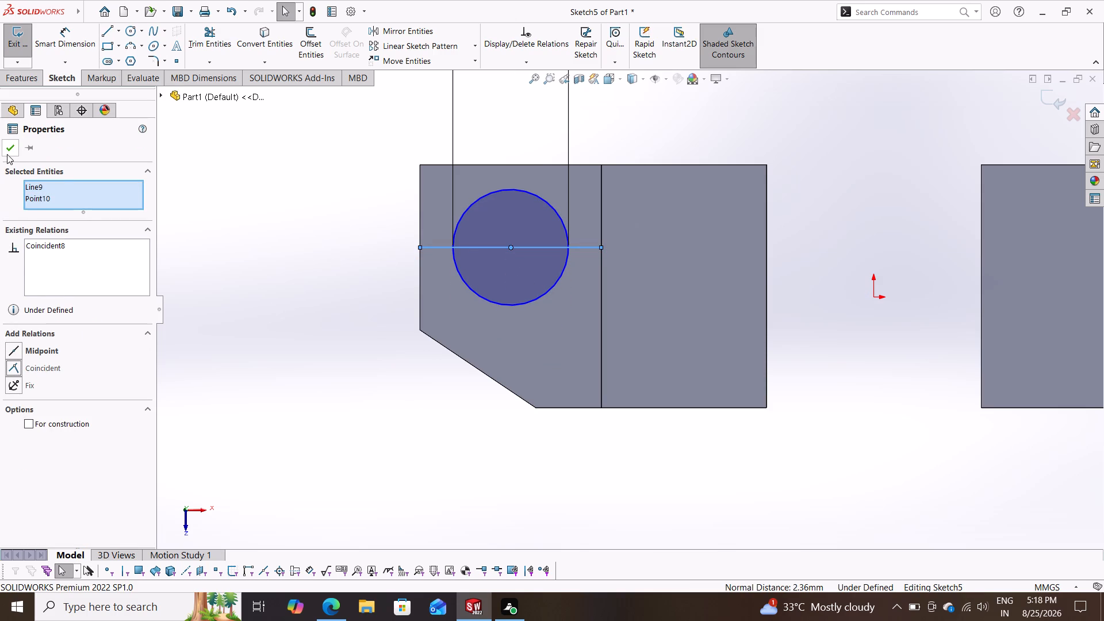
pyautogui.click(9, 144)
# Convert the horizontal 11 mm line through the 7 mm circle to construction geometry and finish the base-hole sketch edit.
pyautogui.scroll(2, 789, 366)
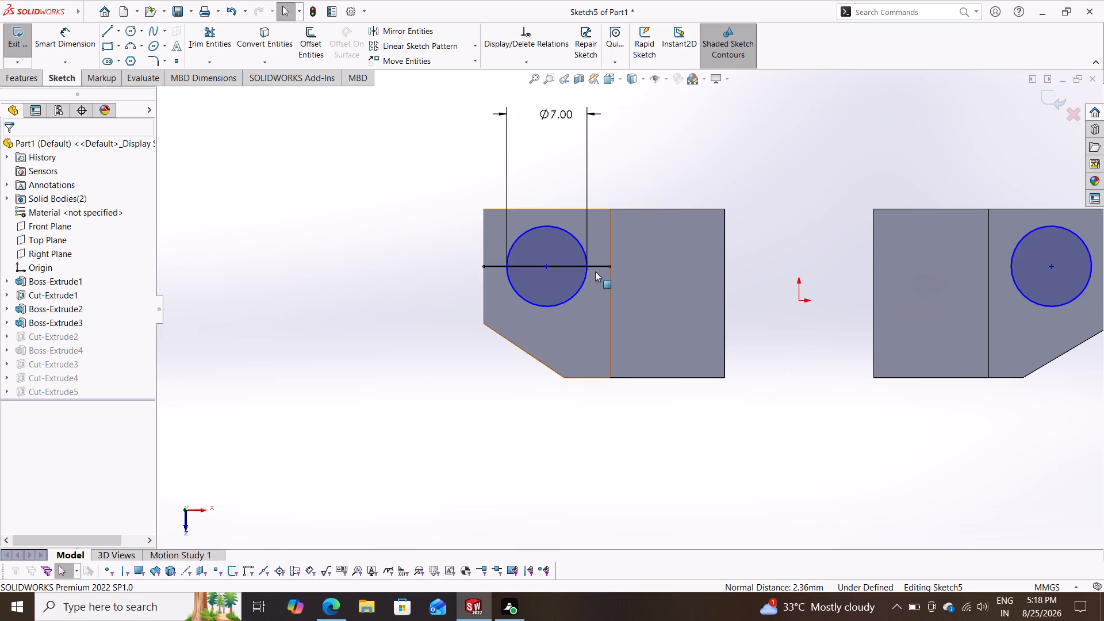
pyautogui.click(596, 265)
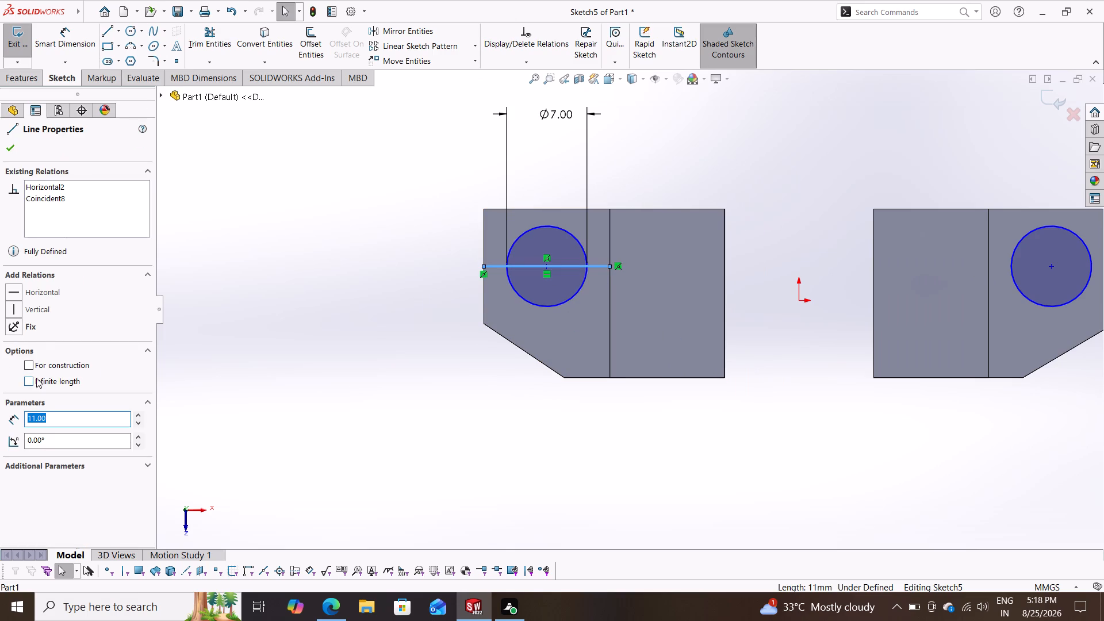
pyautogui.click(36, 366)
pyautogui.click(14, 144)
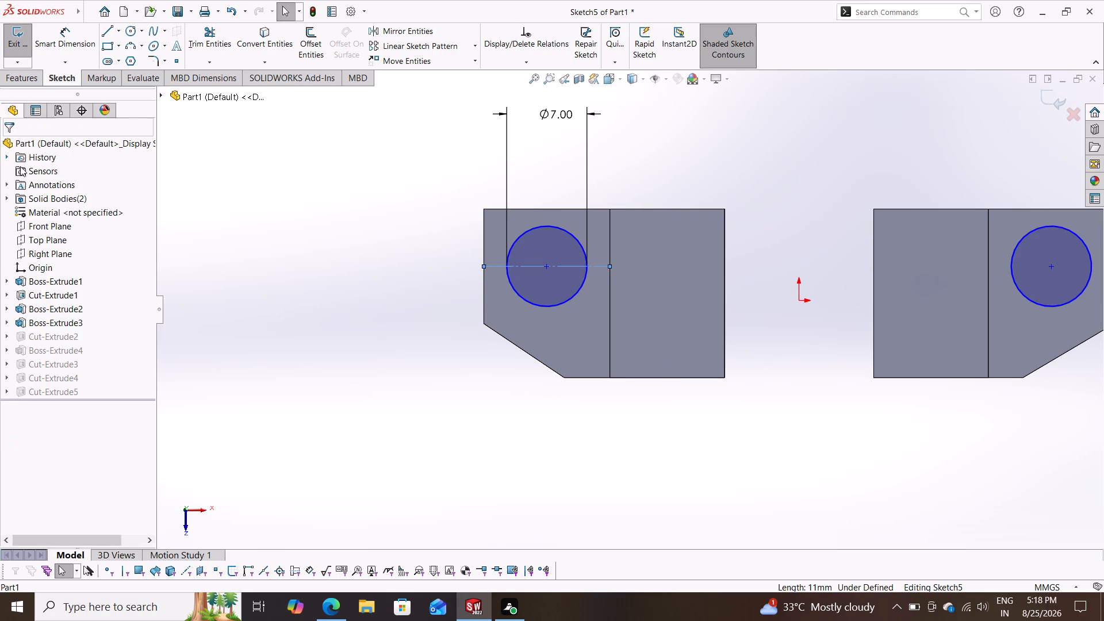
pyautogui.click(1055, 98)
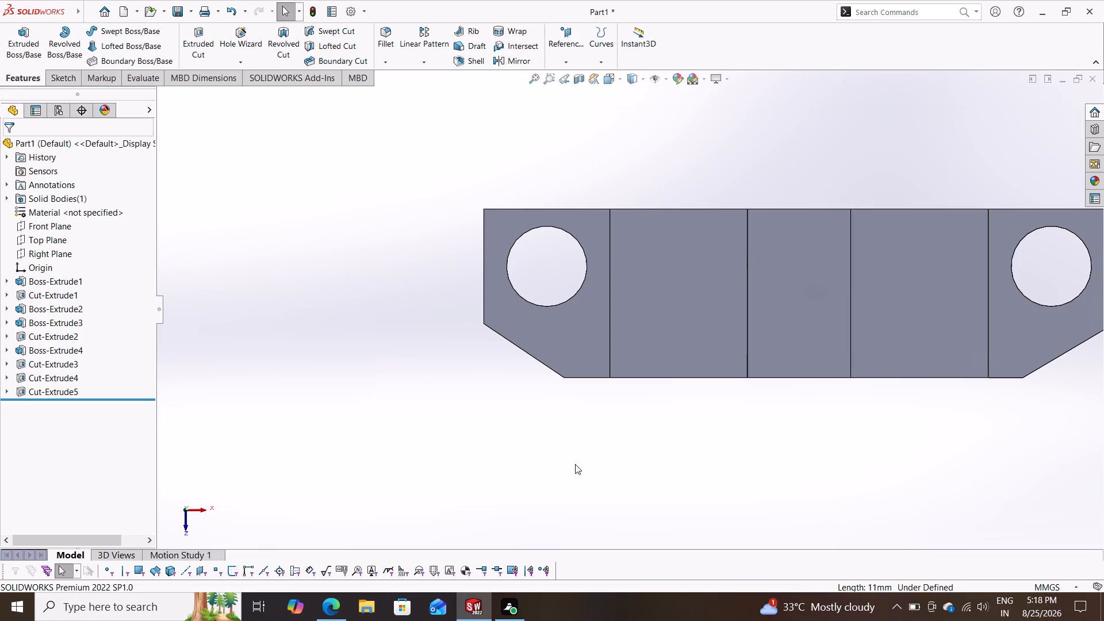
# Examine the rebuilt block from above, below, the front and the sides, checking the base holes, uprights and notch.
pyautogui.middleClick(584, 434)
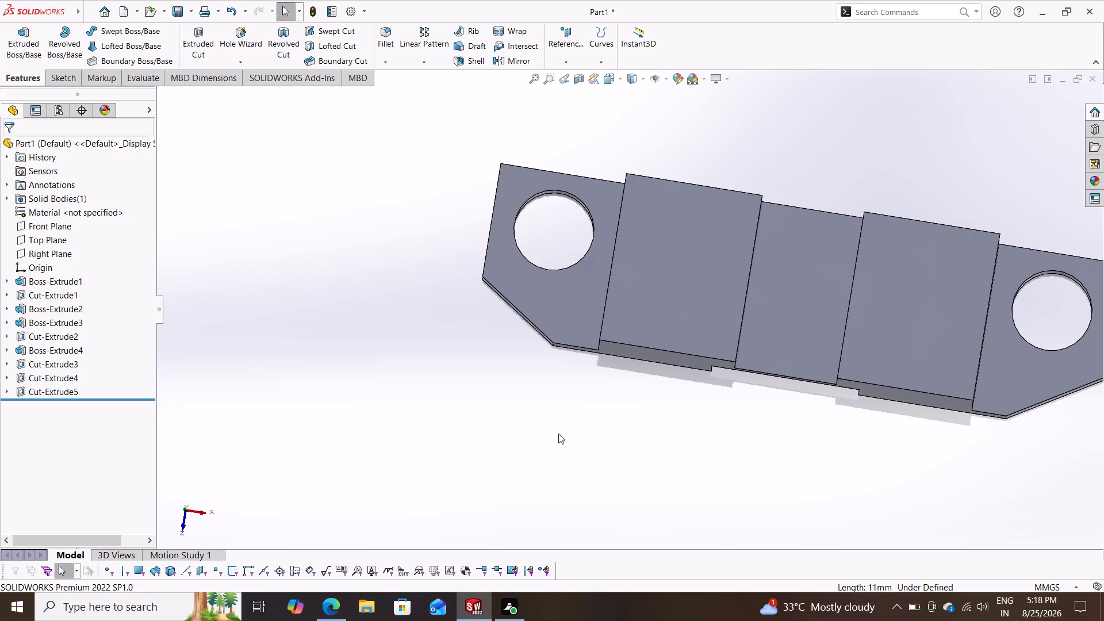
pyautogui.scroll(-1, 963, 355)
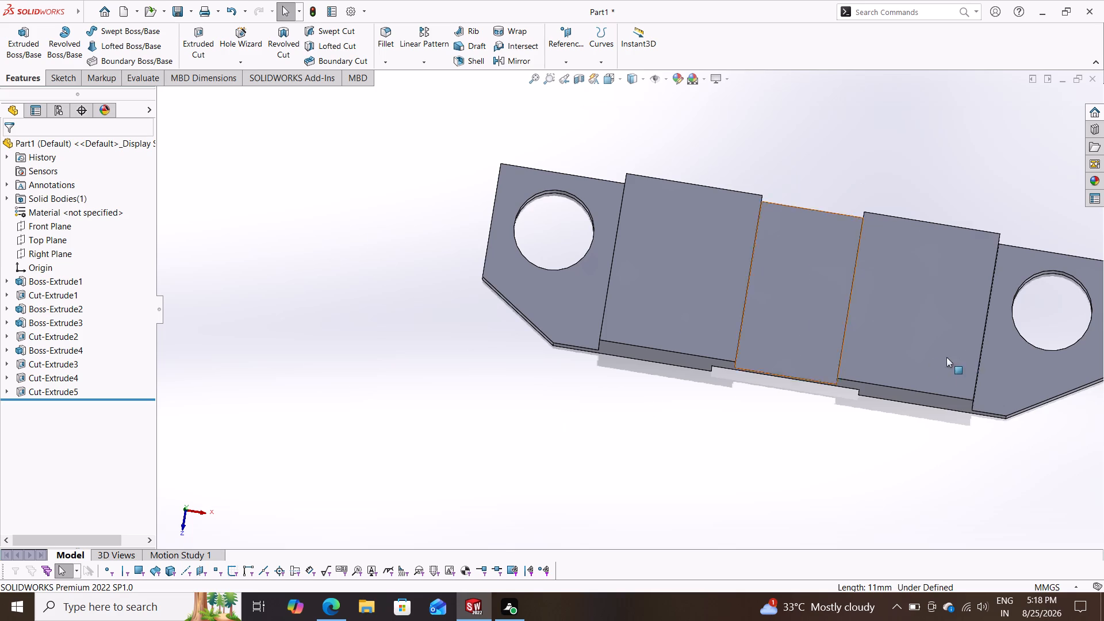
pyautogui.scroll(2, 869, 352)
pyautogui.moveTo(718, 443); pyautogui.dragTo(741, 335, button='middle')
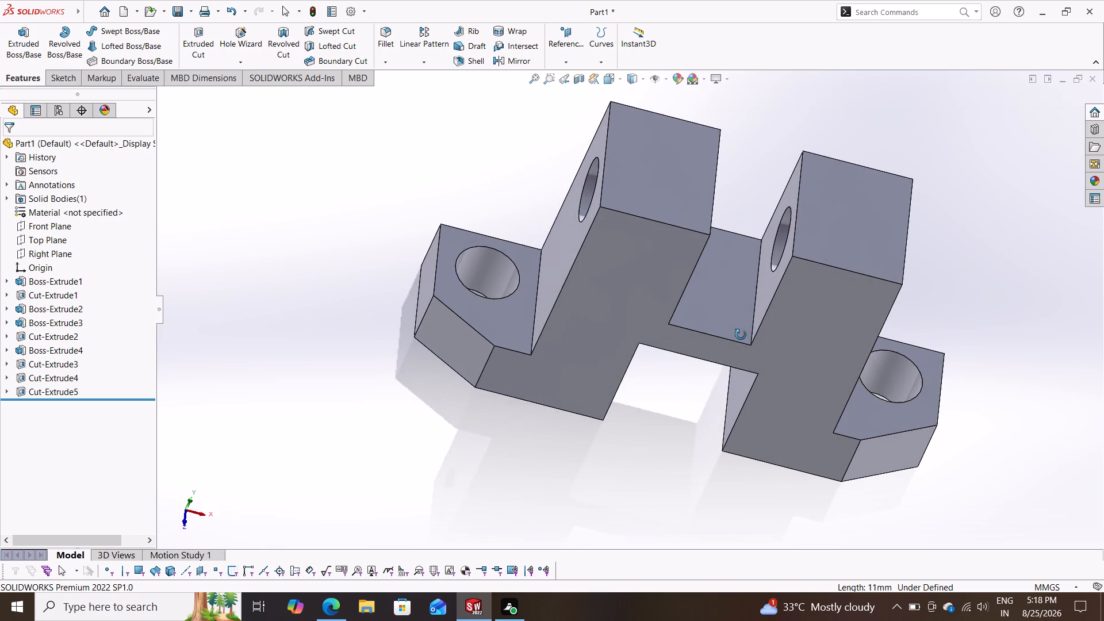
pyautogui.moveTo(741, 335); pyautogui.dragTo(720, 455, button='middle')
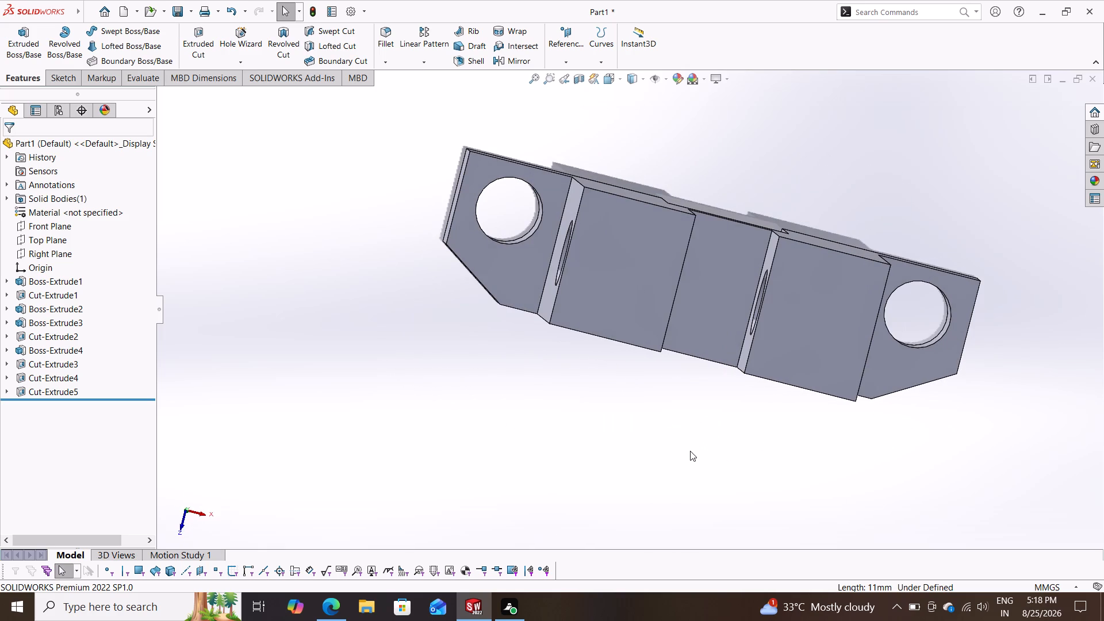
pyautogui.moveTo(670, 411); pyautogui.dragTo(692, 269, button='middle')
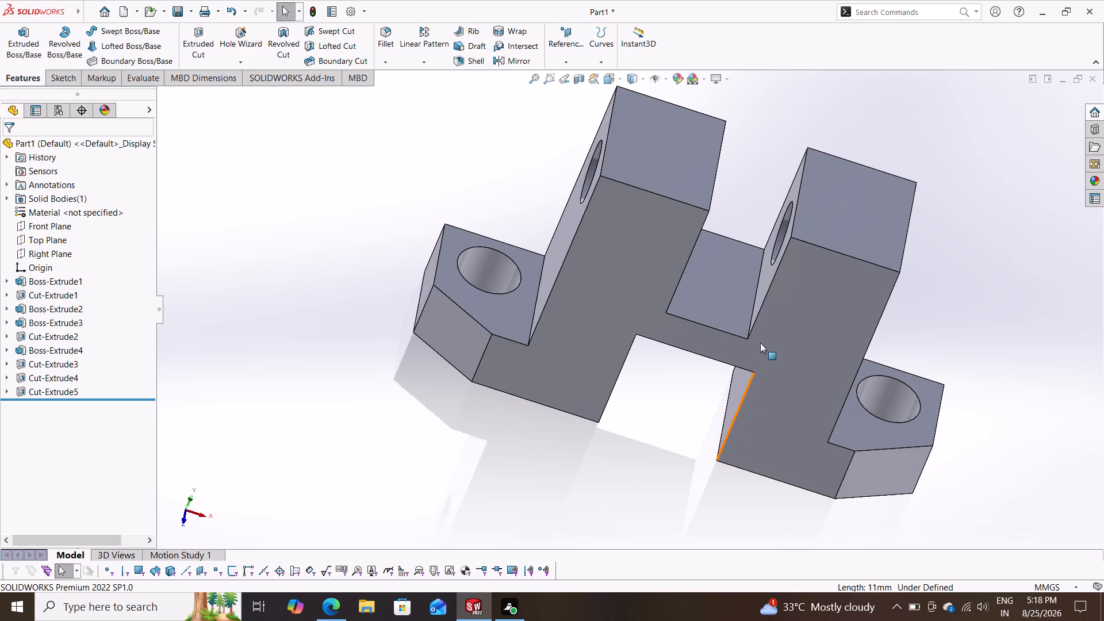
pyautogui.moveTo(936, 236); pyautogui.dragTo(875, 385, button='middle')
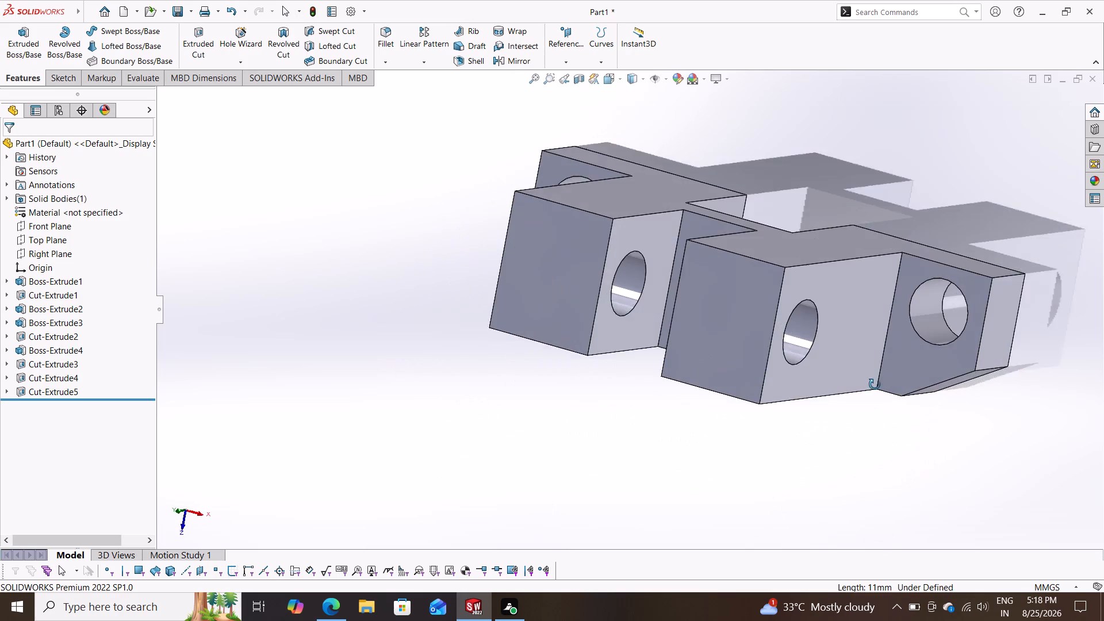
pyautogui.moveTo(875, 385); pyautogui.dragTo(926, 265, button='middle')
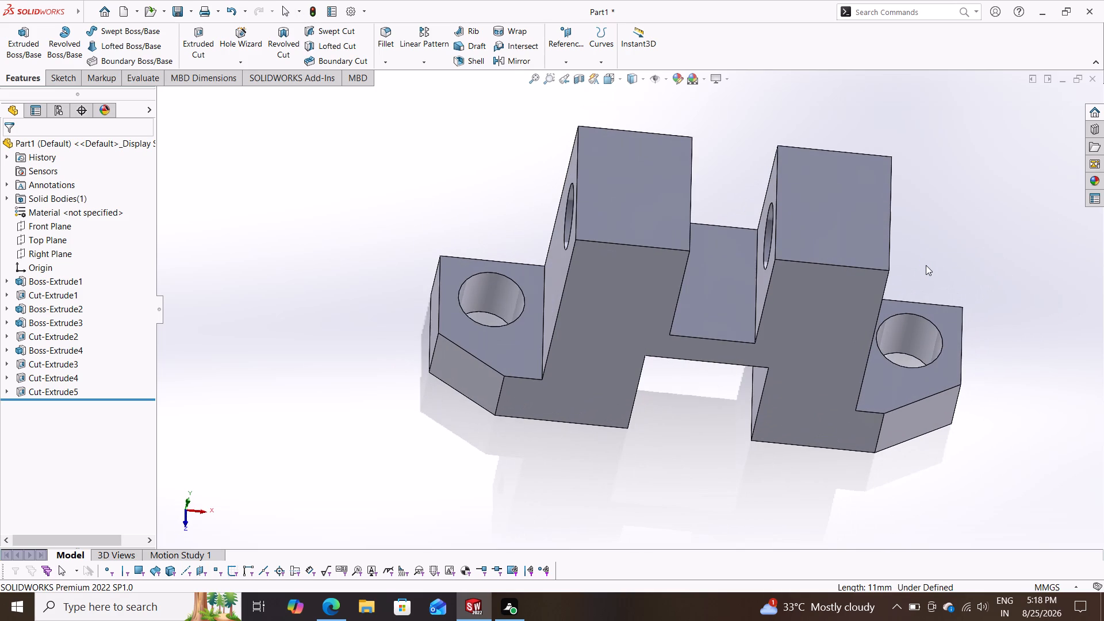
pyautogui.moveTo(715, 467); pyautogui.dragTo(766, 312, button='middle')
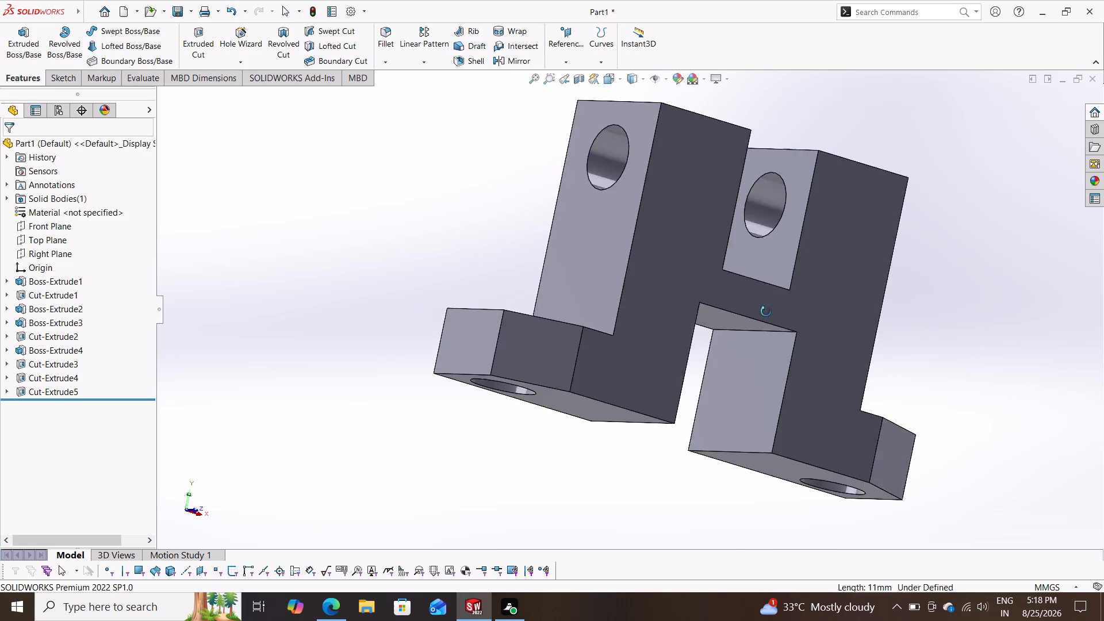
pyautogui.moveTo(766, 312); pyautogui.dragTo(641, 429, button='middle')
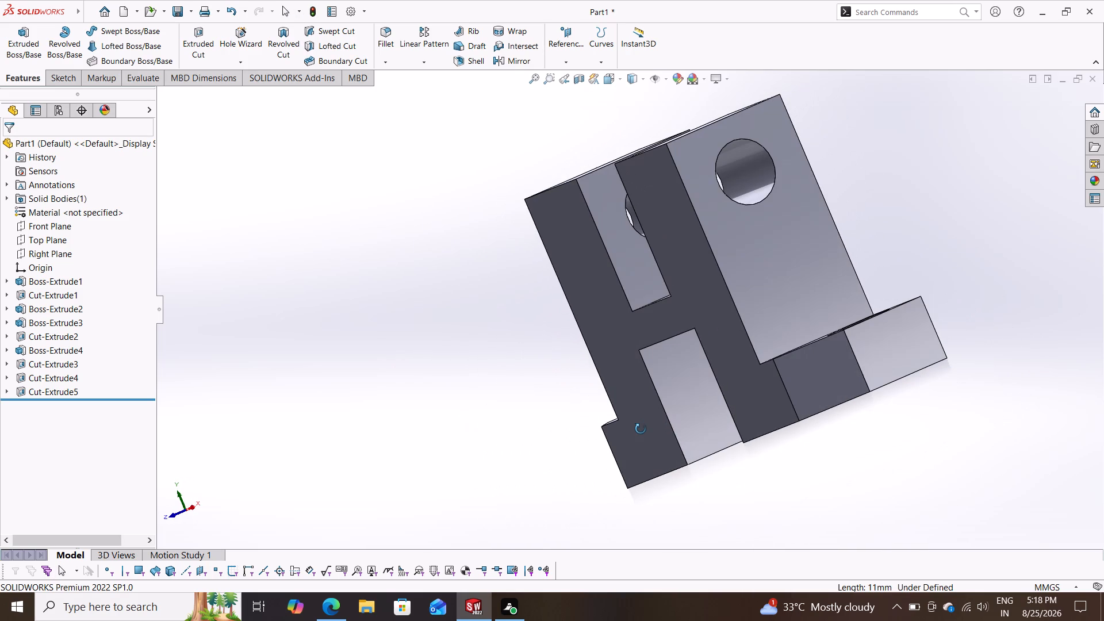
pyautogui.moveTo(641, 429); pyautogui.dragTo(787, 380, button='middle')
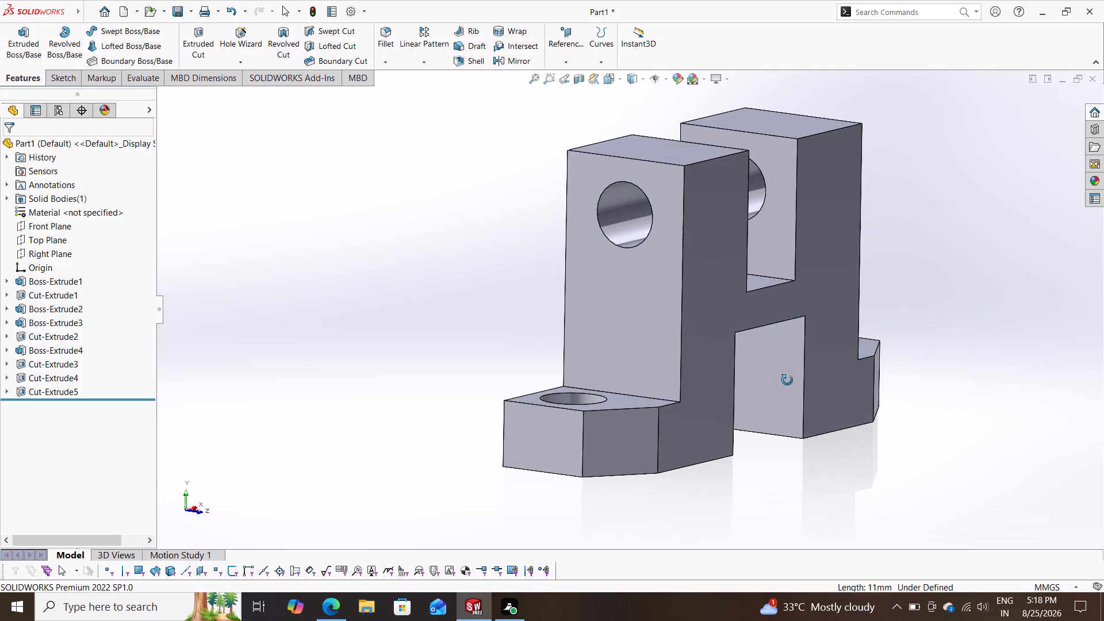
pyautogui.moveTo(787, 380); pyautogui.dragTo(787, 383, button='middle')
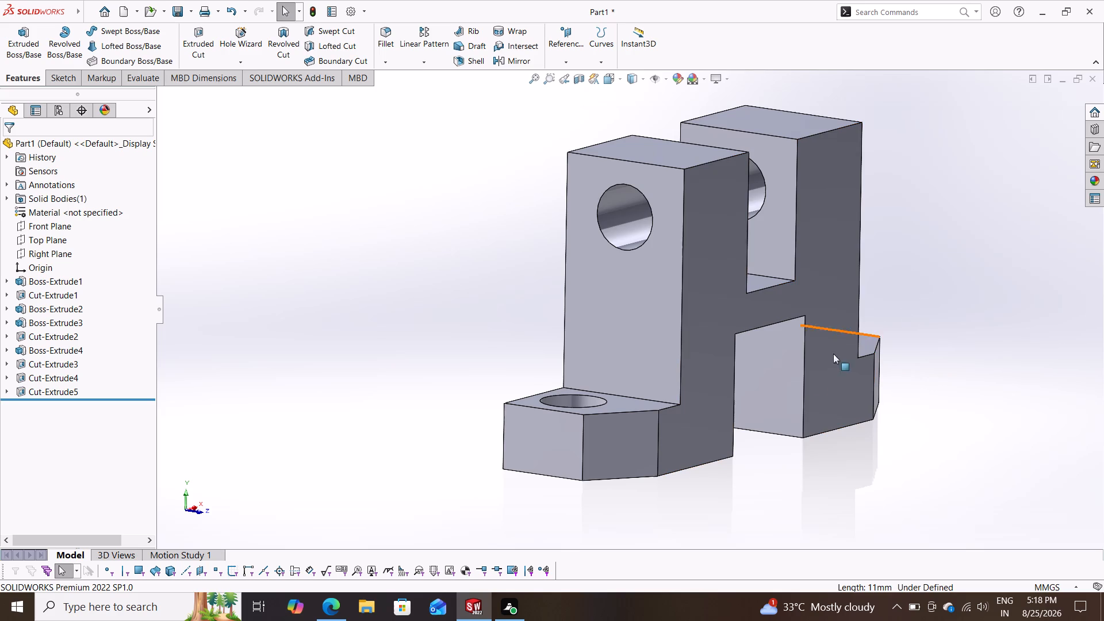
pyautogui.moveTo(763, 468); pyautogui.dragTo(703, 428, button='middle')
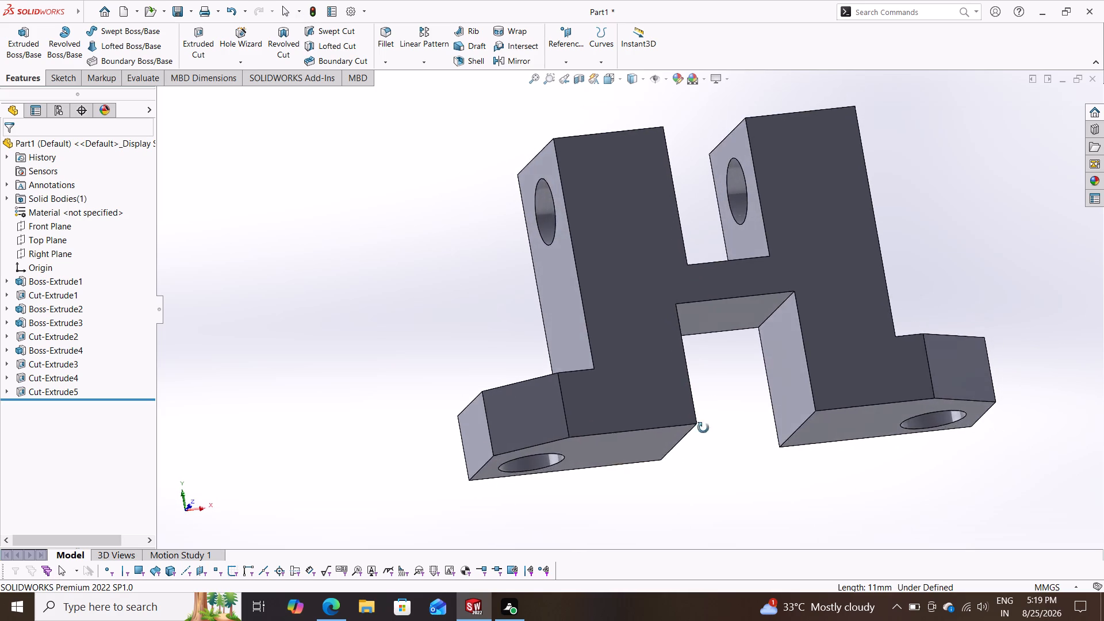
pyautogui.moveTo(703, 428); pyautogui.dragTo(701, 446, button='middle')
pyautogui.scroll(-3, 757, 435)
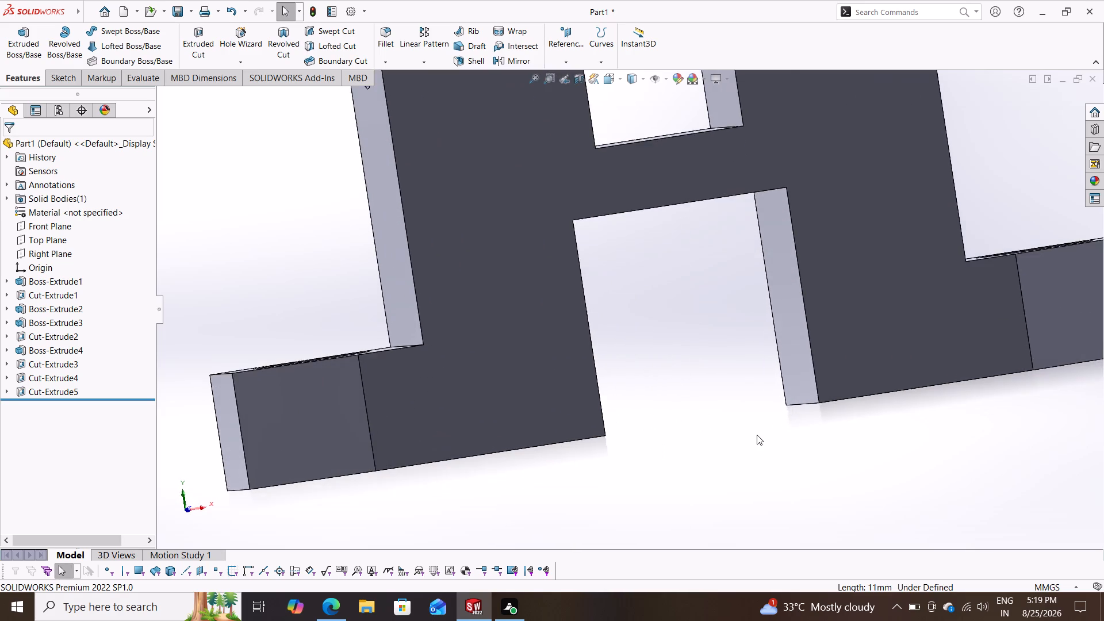
pyautogui.scroll(6, 757, 435)
pyautogui.moveTo(772, 241); pyautogui.dragTo(777, 315, button='middle')
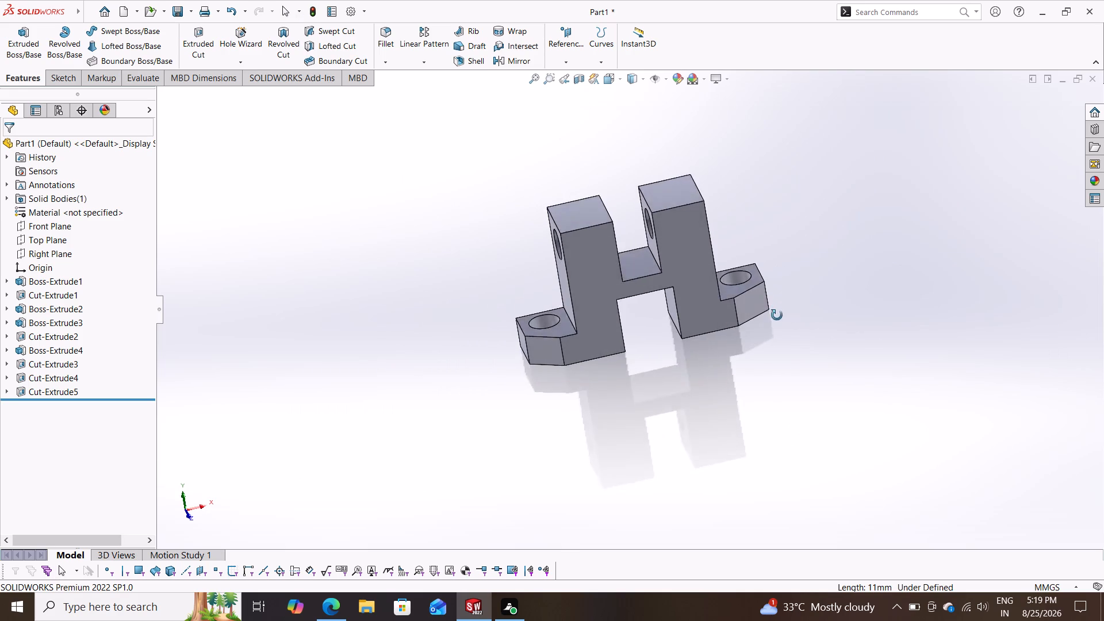
pyautogui.moveTo(777, 315); pyautogui.dragTo(788, 278, button='middle')
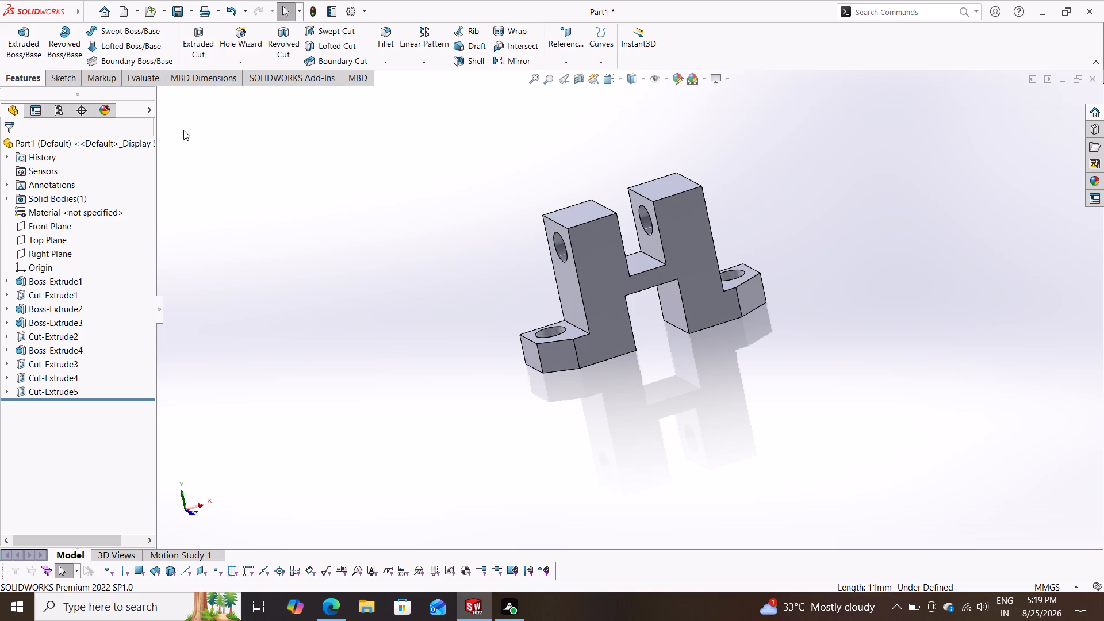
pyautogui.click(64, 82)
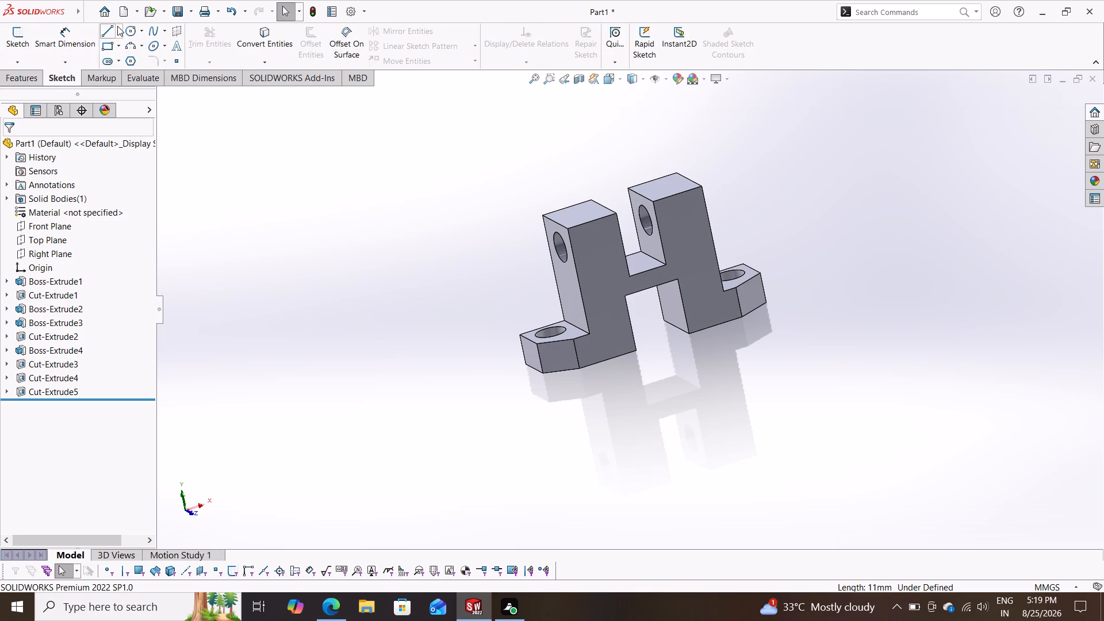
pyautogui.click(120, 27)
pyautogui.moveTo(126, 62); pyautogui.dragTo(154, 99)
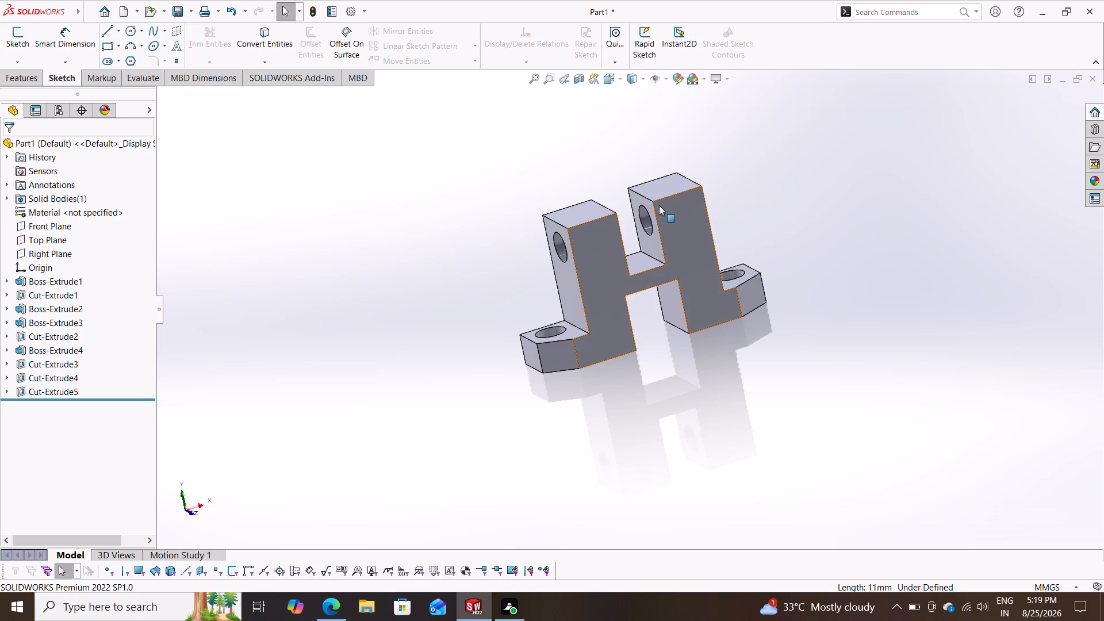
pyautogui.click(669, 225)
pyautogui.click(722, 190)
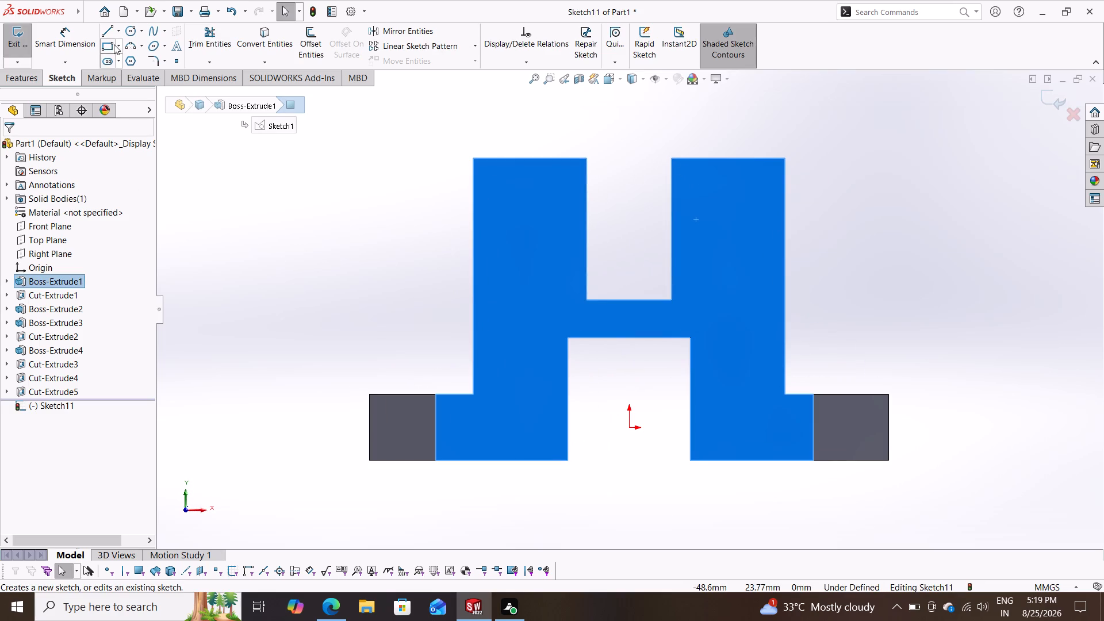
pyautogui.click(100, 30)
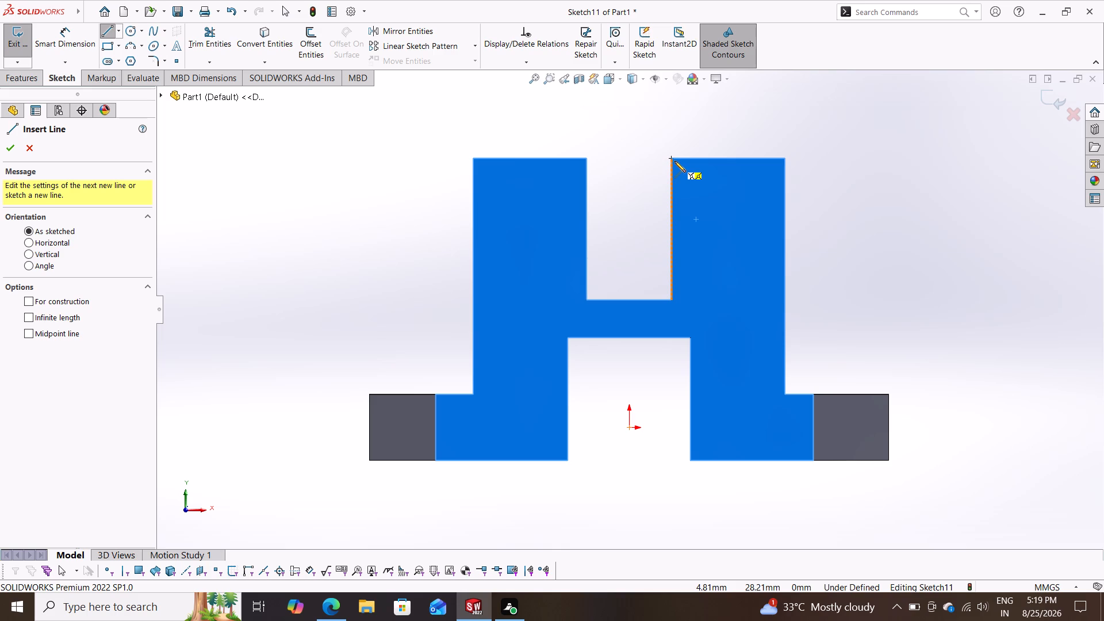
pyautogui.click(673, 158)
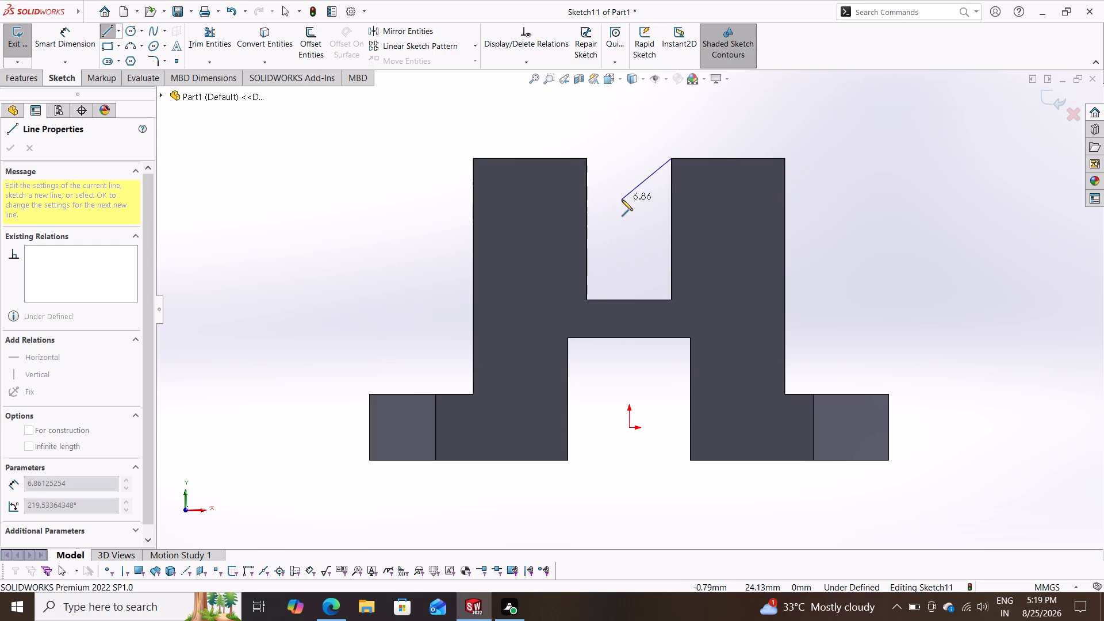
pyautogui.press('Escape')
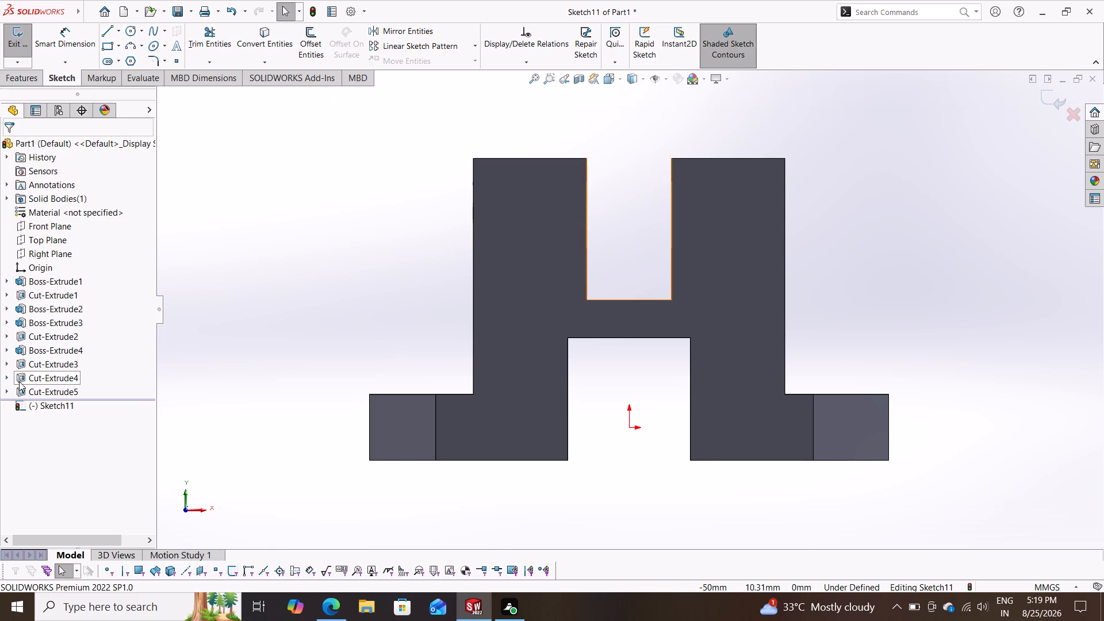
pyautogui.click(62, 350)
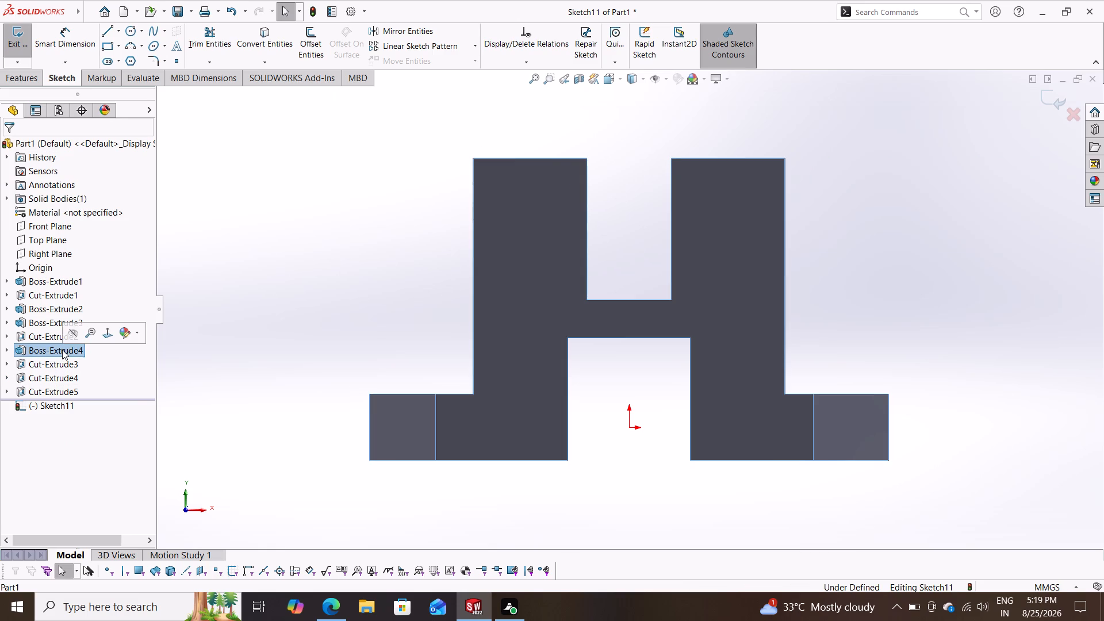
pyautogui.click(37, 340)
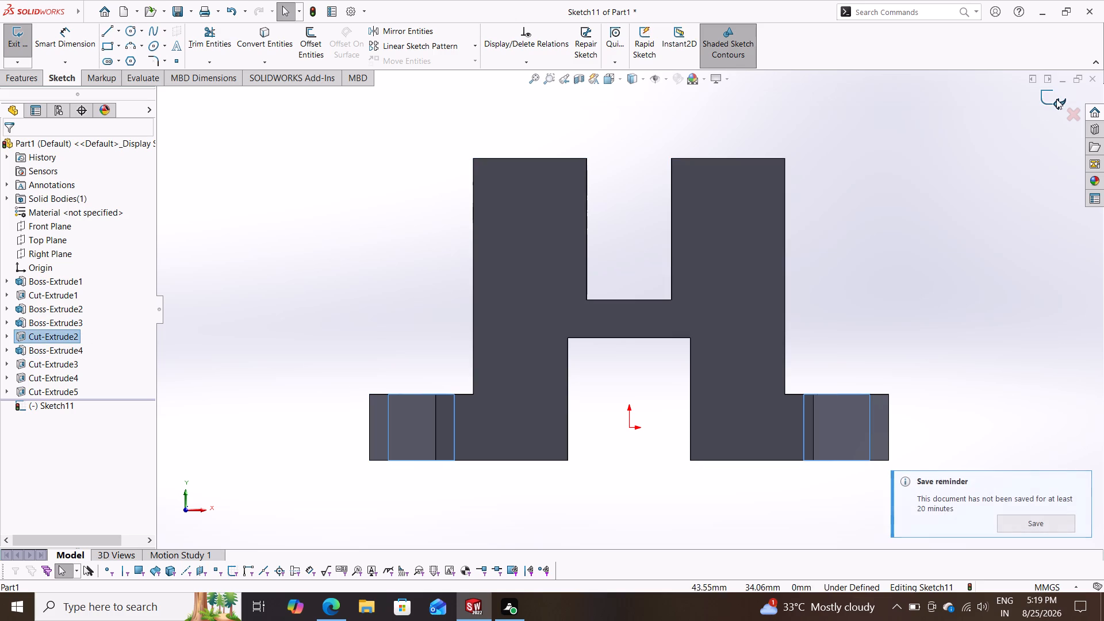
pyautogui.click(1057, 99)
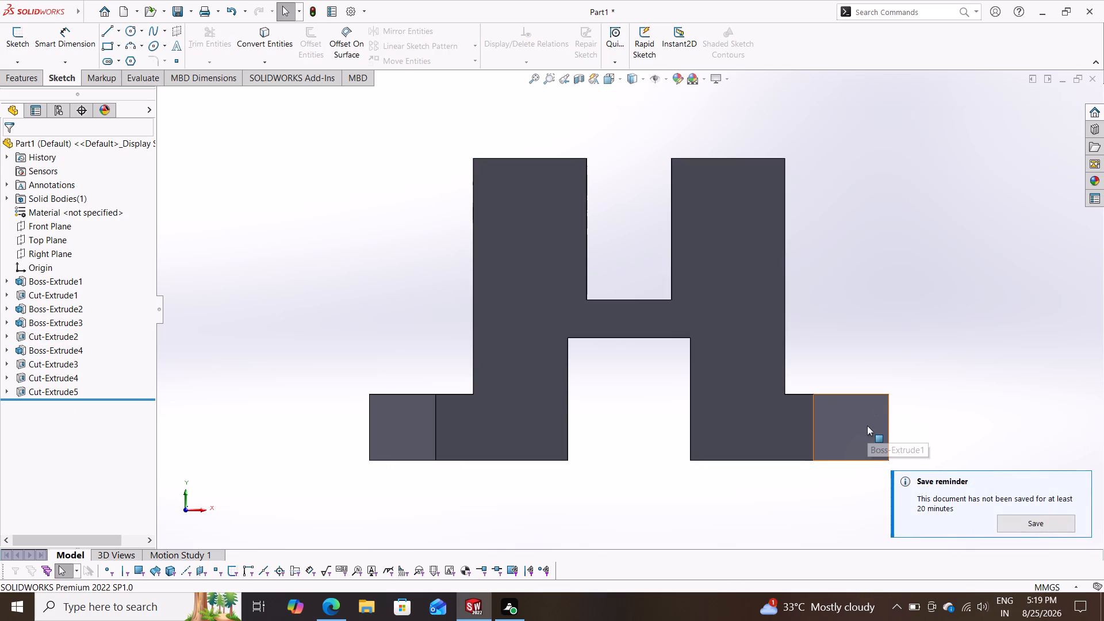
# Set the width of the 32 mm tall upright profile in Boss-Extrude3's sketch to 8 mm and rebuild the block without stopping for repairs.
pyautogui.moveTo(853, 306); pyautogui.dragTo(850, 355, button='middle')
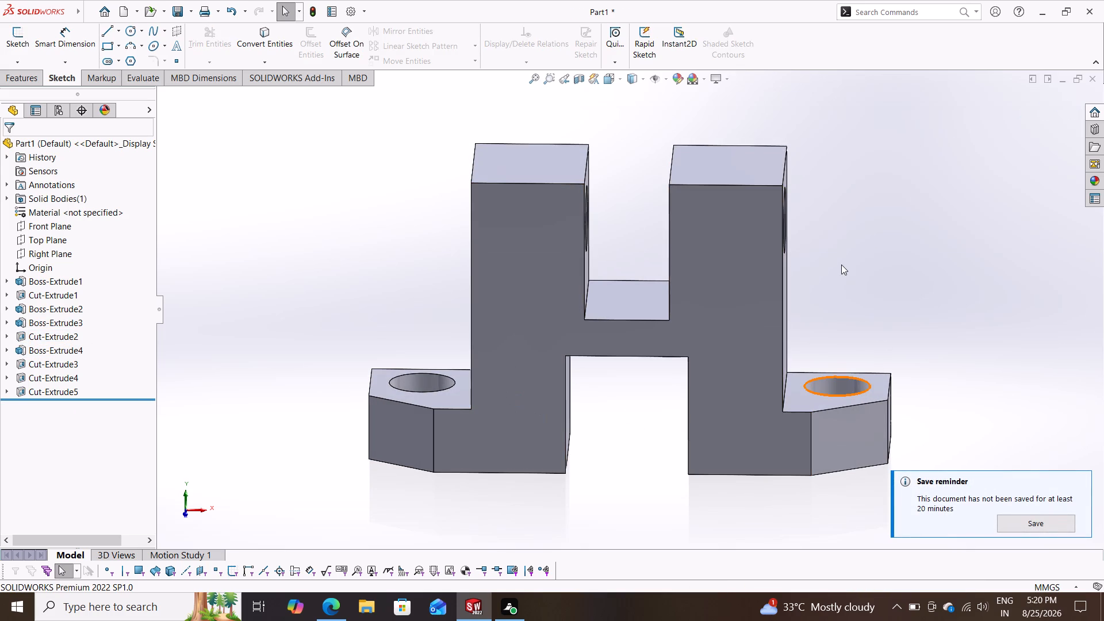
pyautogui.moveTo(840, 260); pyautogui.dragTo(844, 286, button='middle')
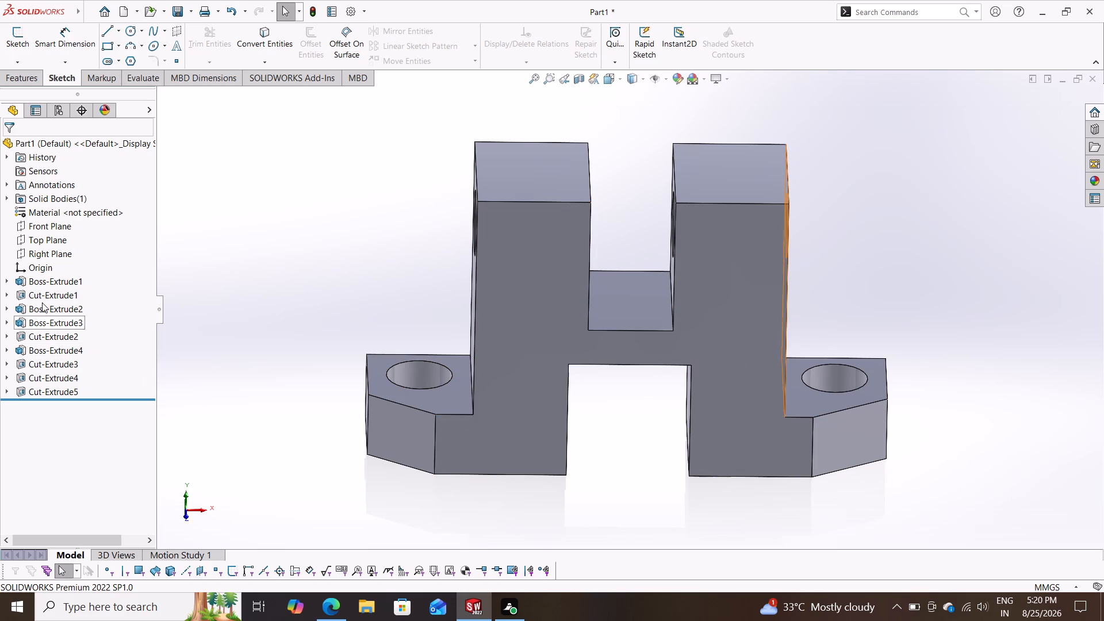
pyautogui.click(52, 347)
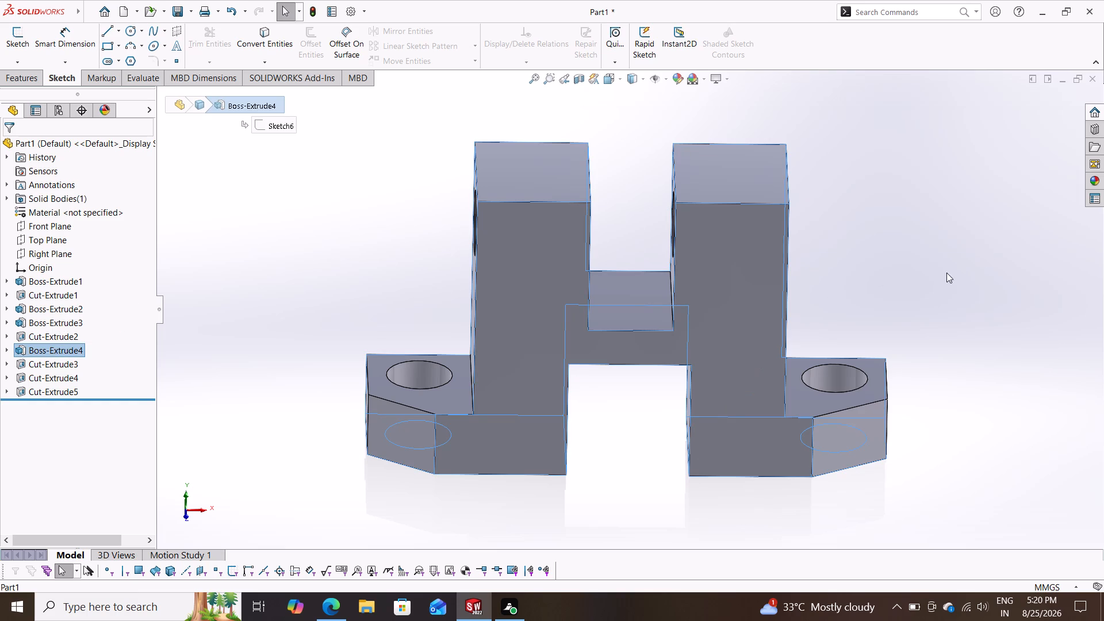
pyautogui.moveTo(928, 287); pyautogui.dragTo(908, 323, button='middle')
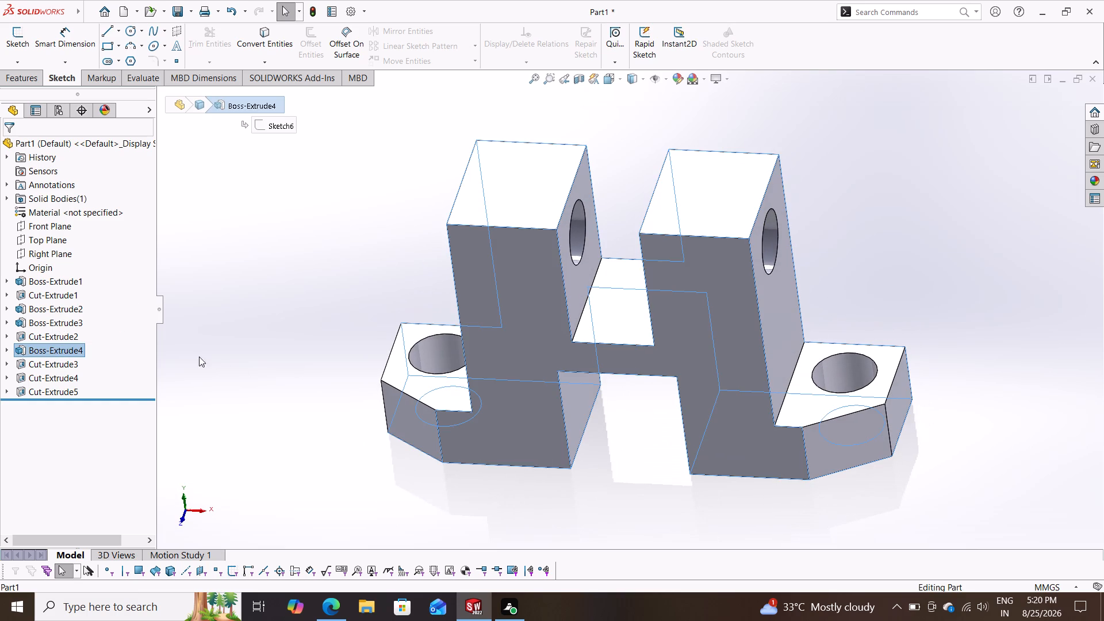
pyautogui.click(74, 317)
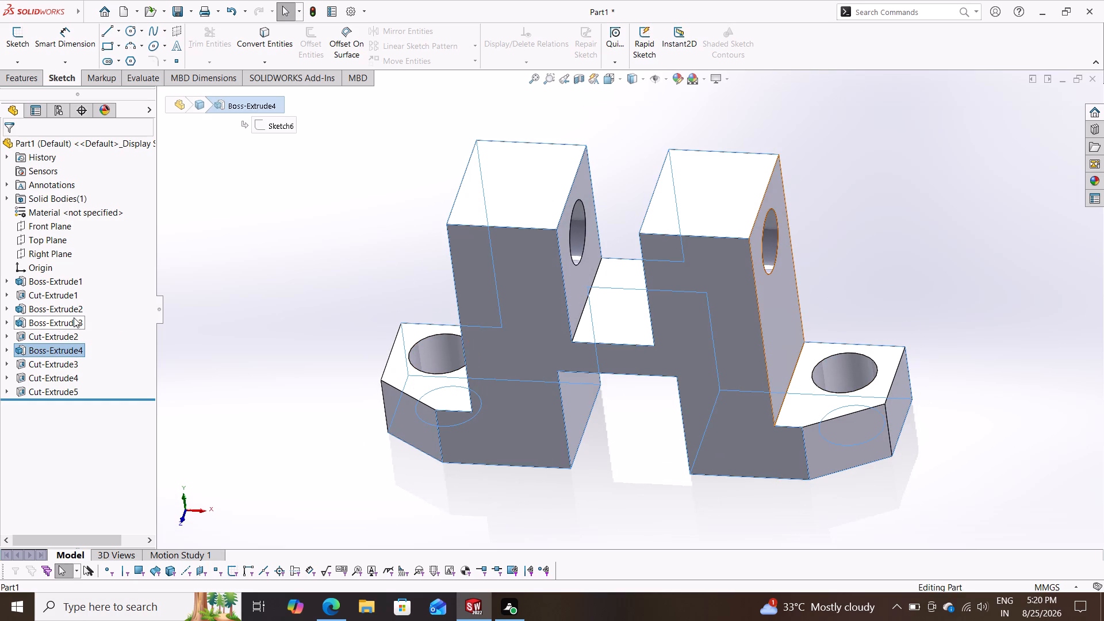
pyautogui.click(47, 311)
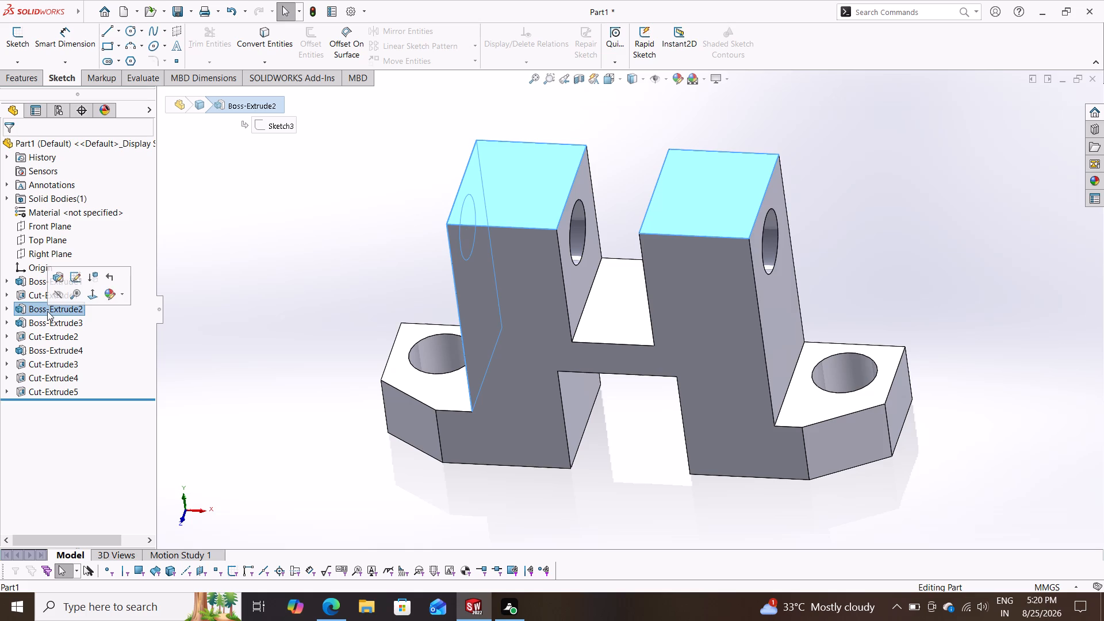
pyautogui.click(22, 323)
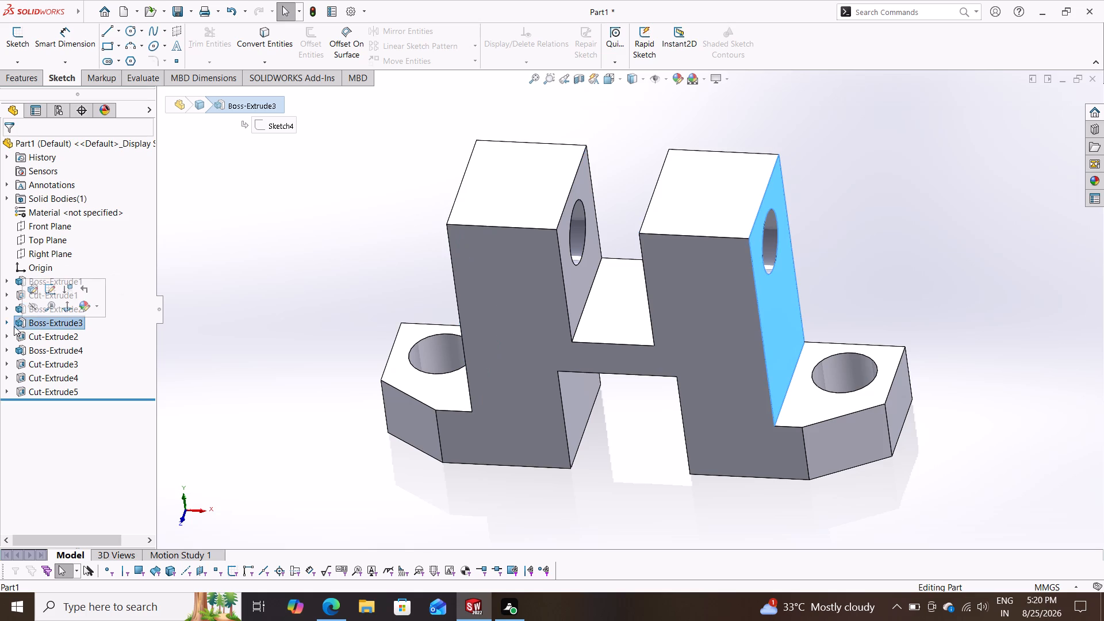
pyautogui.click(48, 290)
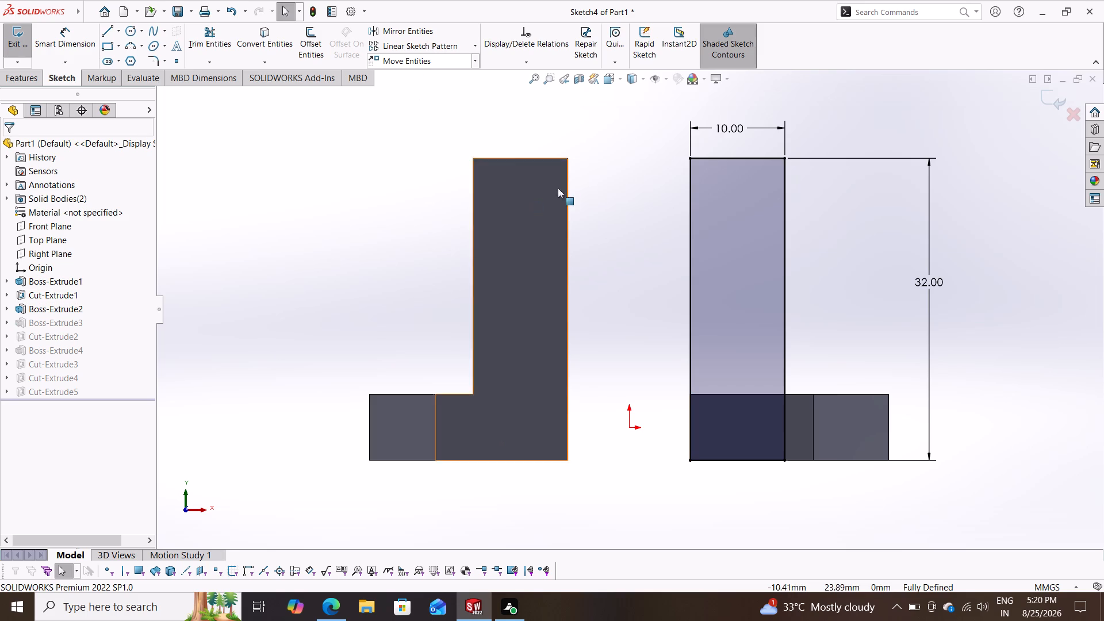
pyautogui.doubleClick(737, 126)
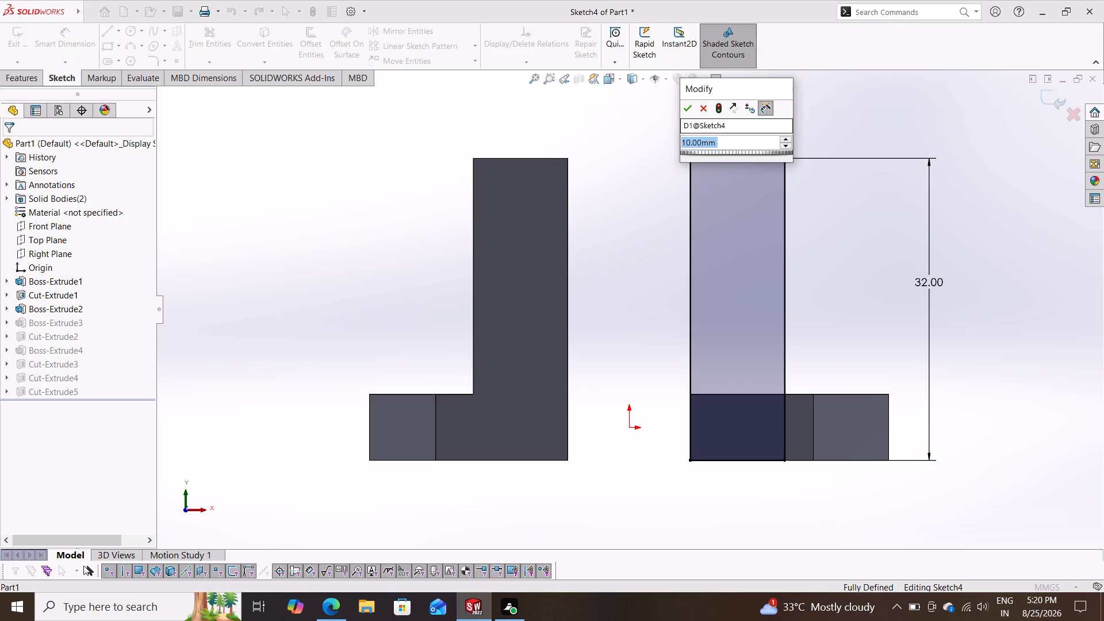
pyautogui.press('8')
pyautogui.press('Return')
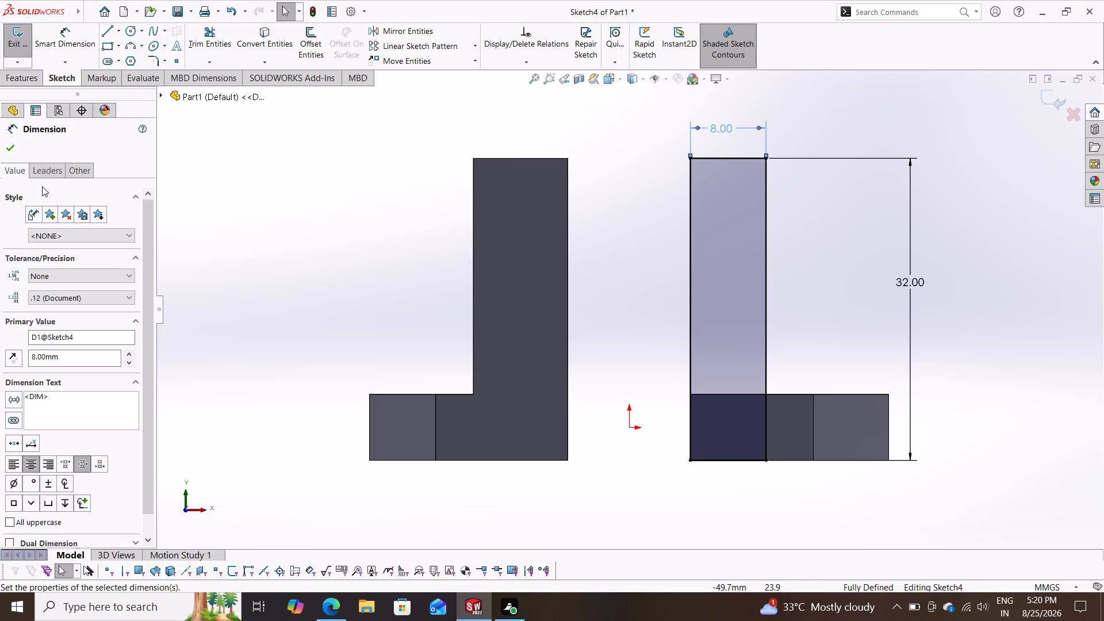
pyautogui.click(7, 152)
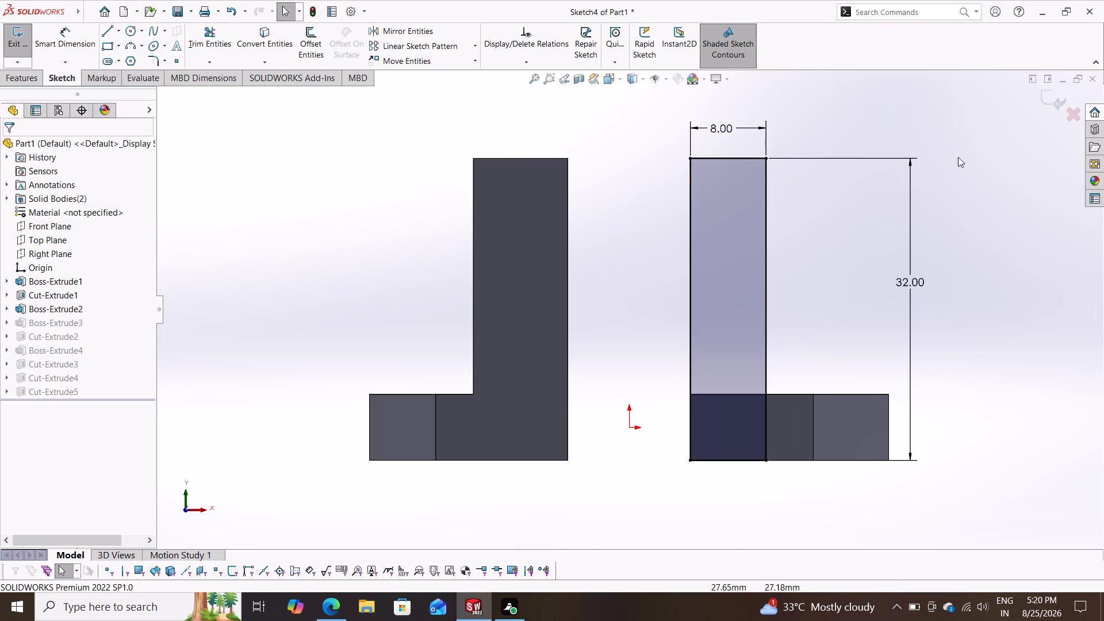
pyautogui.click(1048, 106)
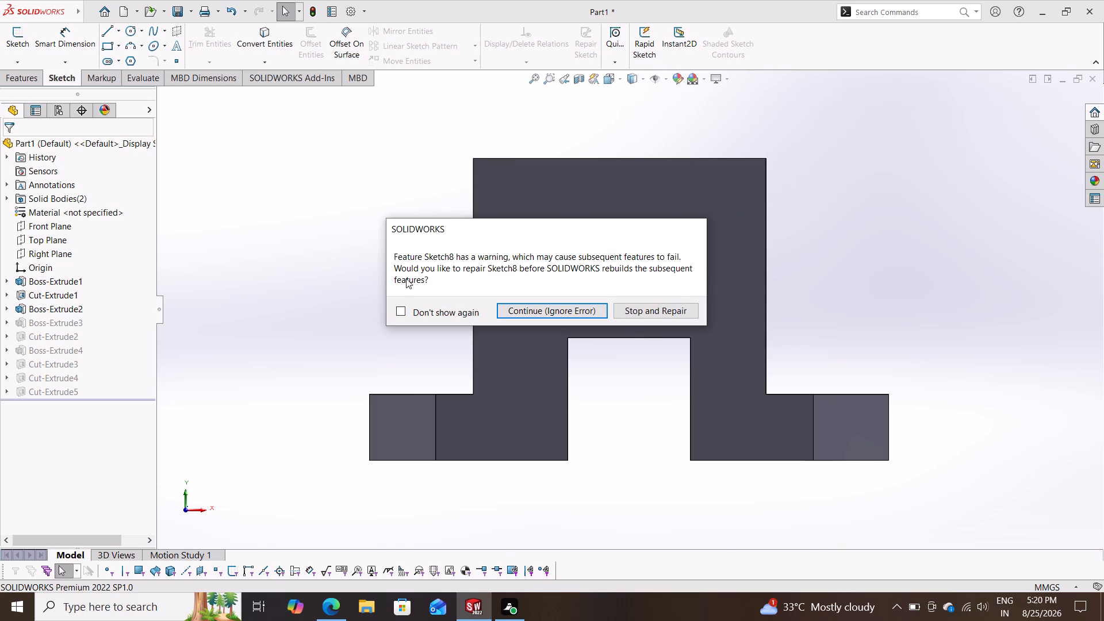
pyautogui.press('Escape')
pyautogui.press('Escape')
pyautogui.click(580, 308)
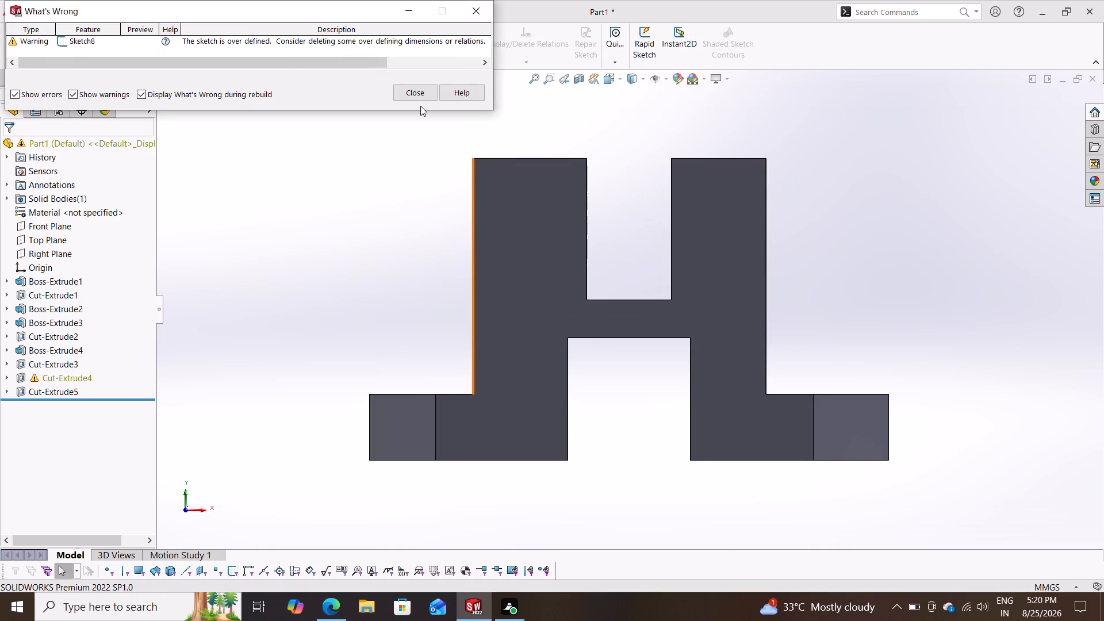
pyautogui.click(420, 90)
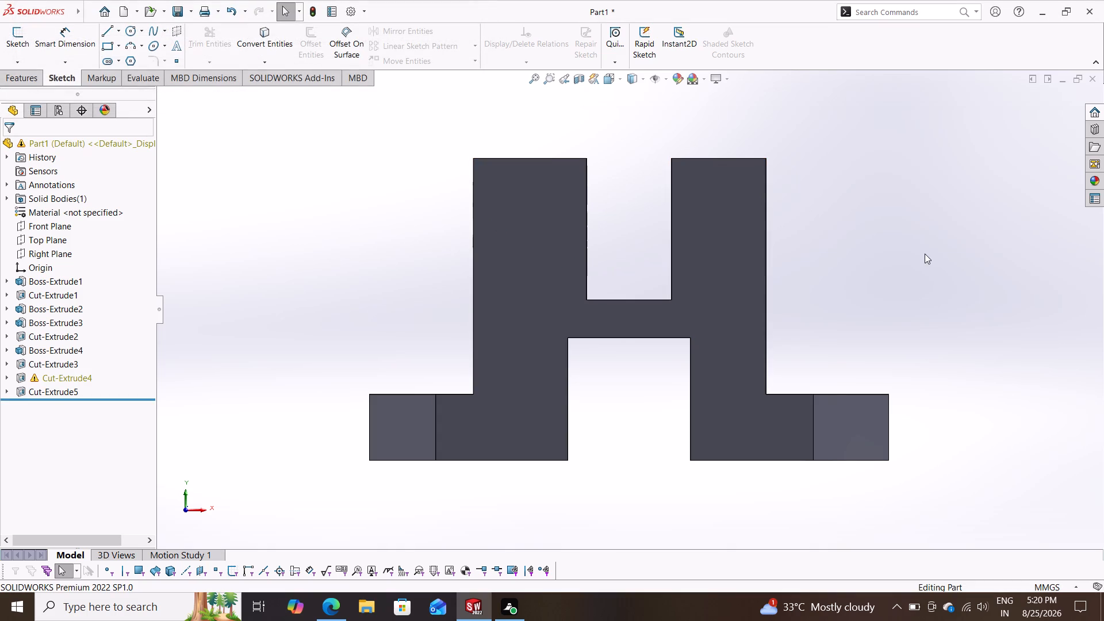
# Inspect the rebuilt block and open the upper notch sketch of Cut-Extrude4 to examine its dimensions and relations.
pyautogui.moveTo(834, 221); pyautogui.dragTo(864, 298, button='middle')
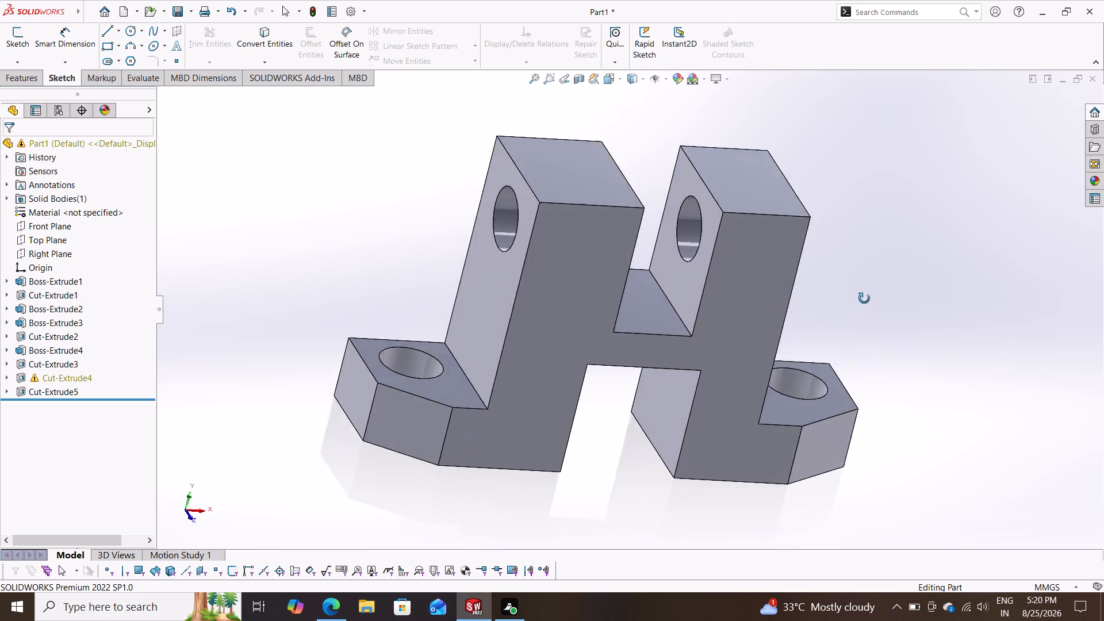
pyautogui.moveTo(864, 298); pyautogui.dragTo(833, 259, button='middle')
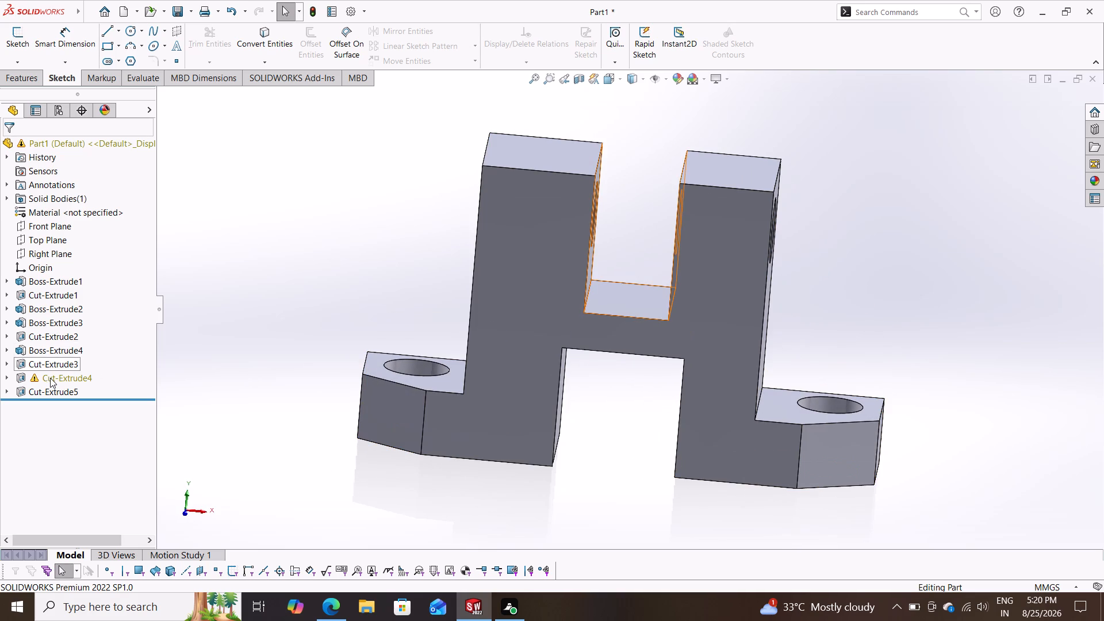
pyautogui.click(50, 378)
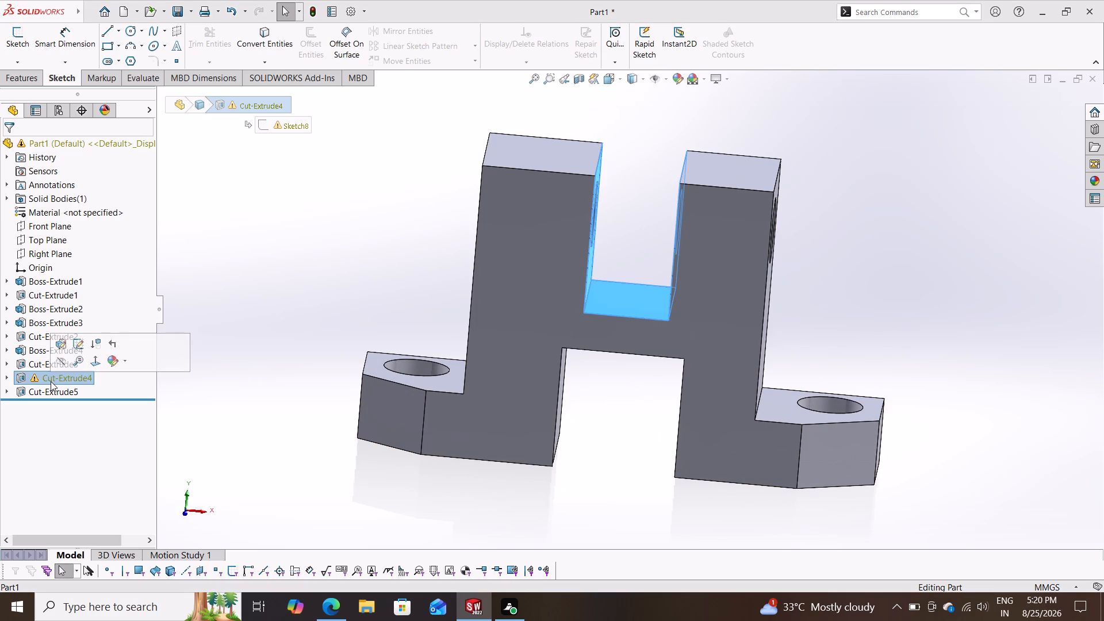
pyautogui.press('Escape')
pyautogui.click(51, 381)
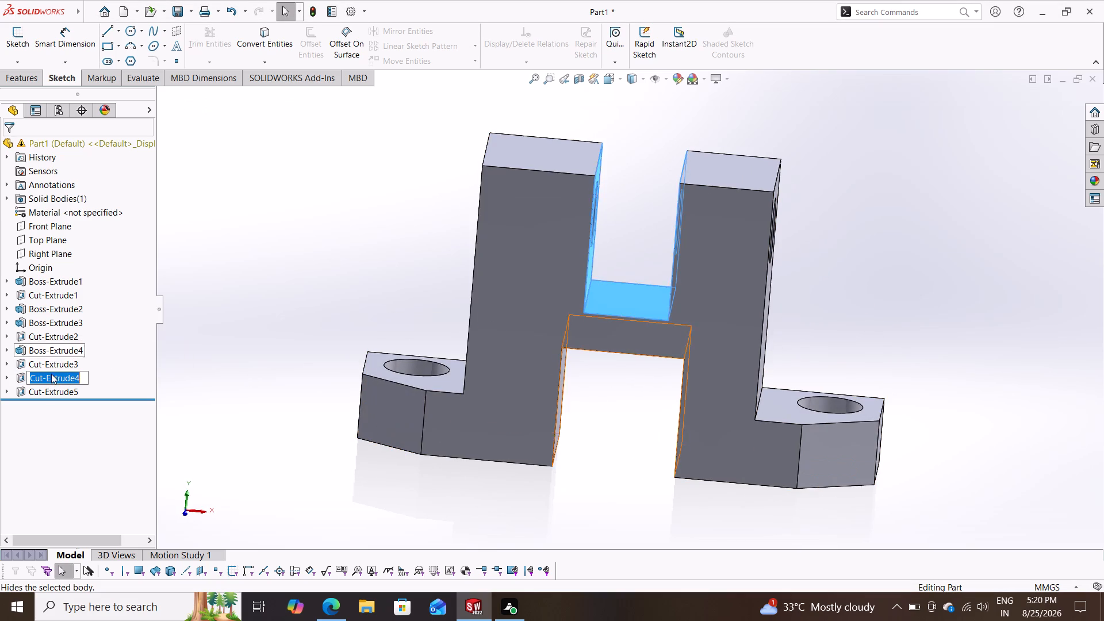
pyautogui.press('Escape')
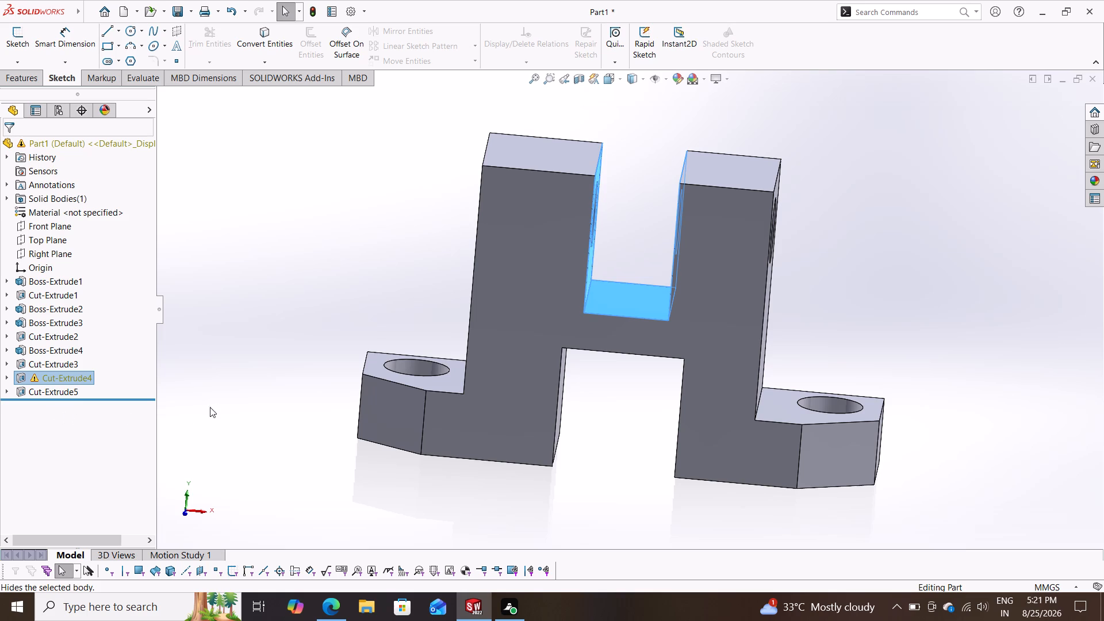
pyautogui.press('Escape')
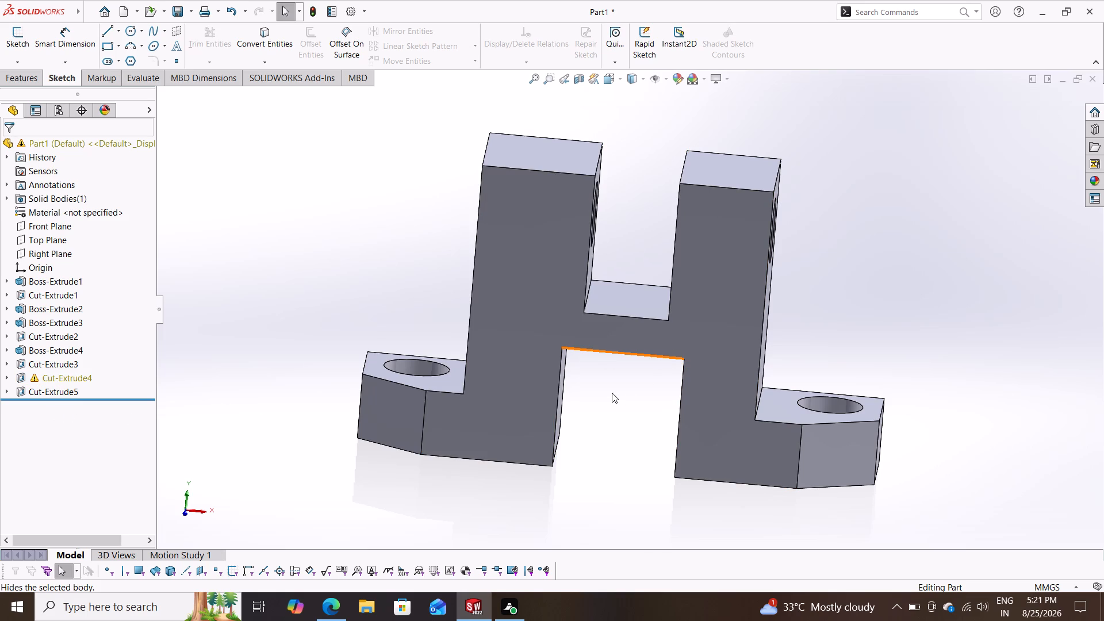
pyautogui.click(23, 375)
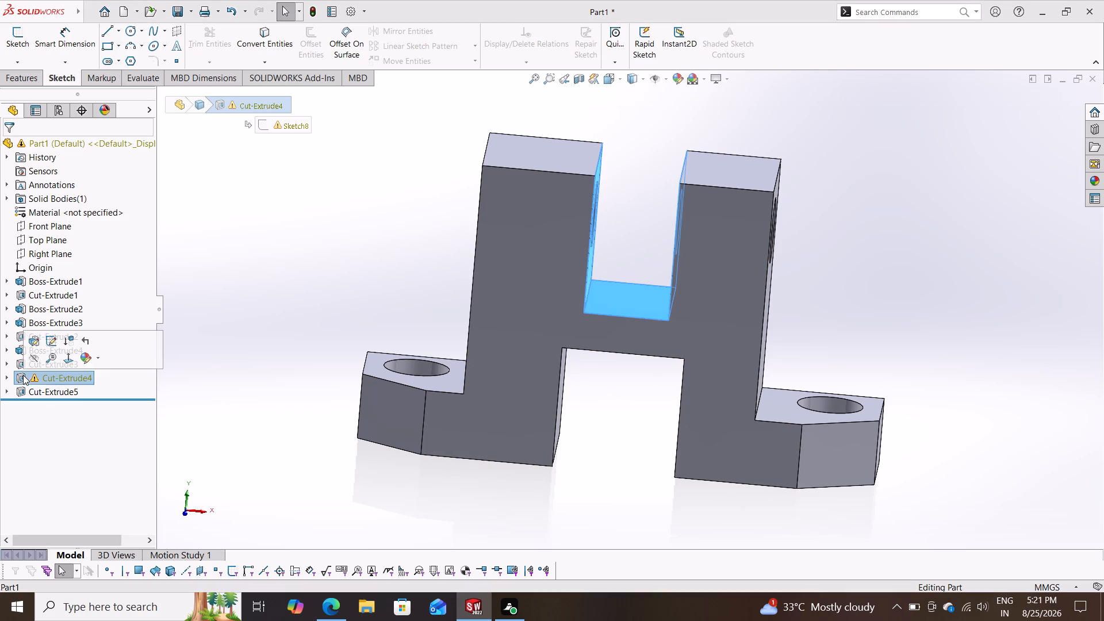
pyautogui.click(53, 338)
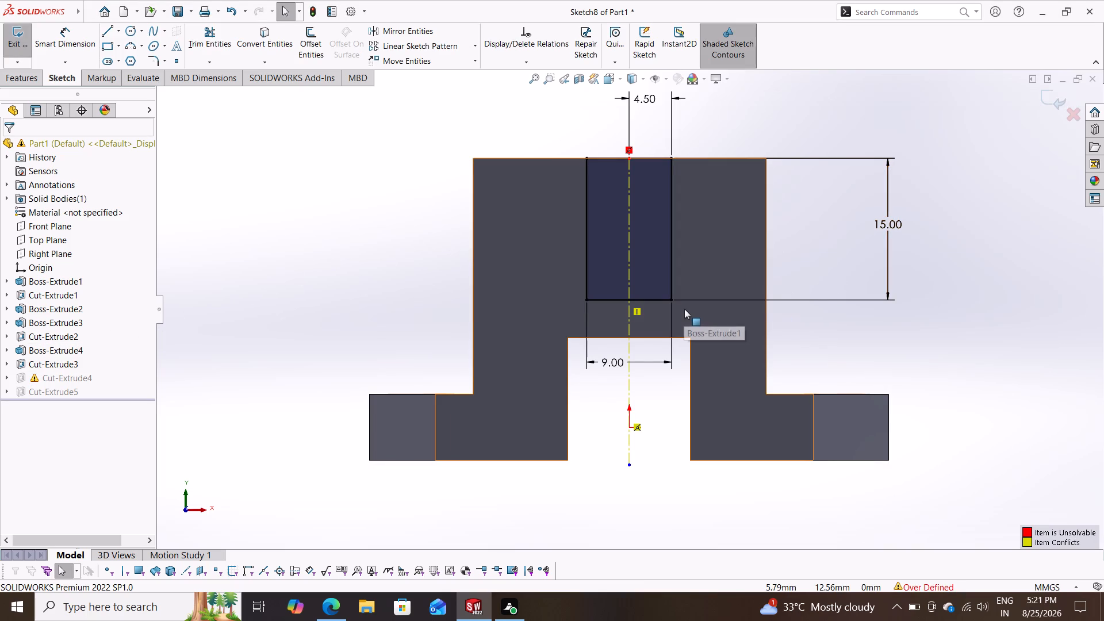
pyautogui.press('Escape')
pyautogui.press('Escape')
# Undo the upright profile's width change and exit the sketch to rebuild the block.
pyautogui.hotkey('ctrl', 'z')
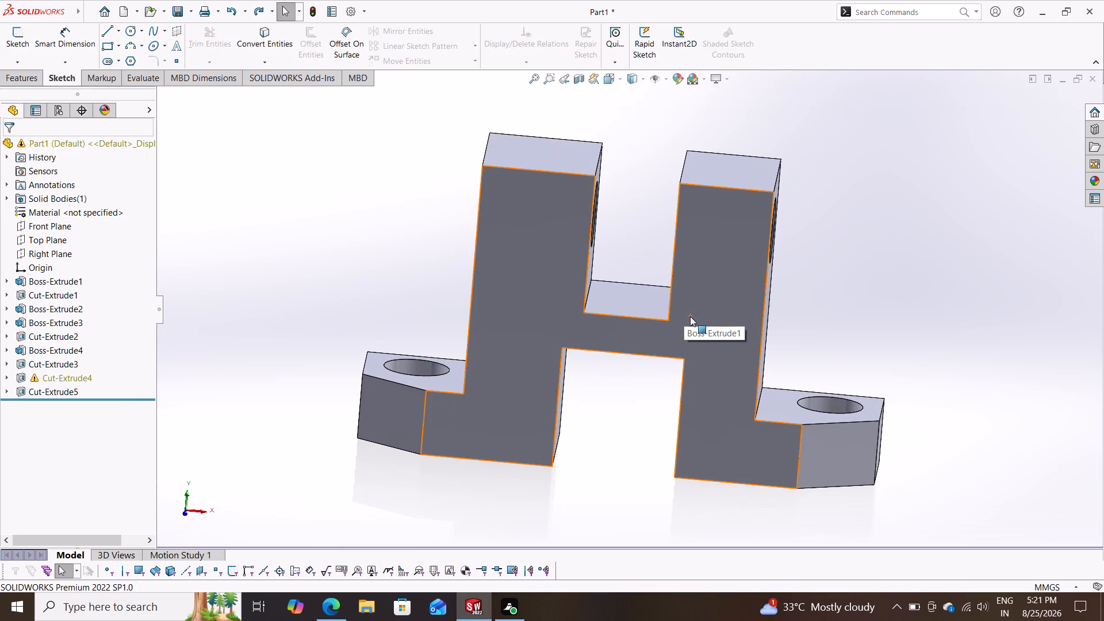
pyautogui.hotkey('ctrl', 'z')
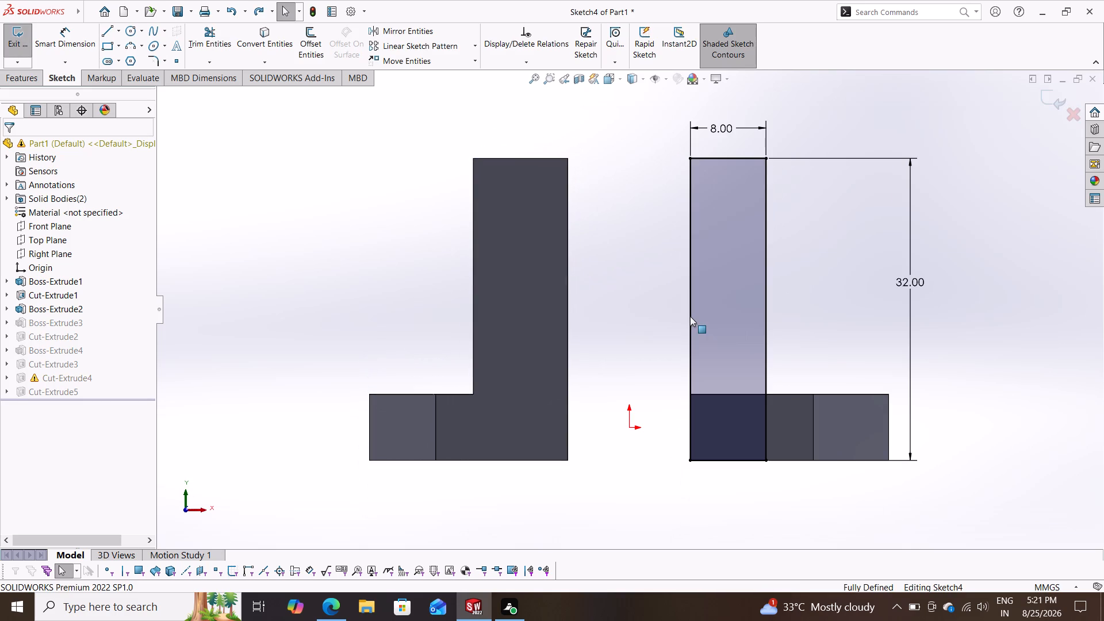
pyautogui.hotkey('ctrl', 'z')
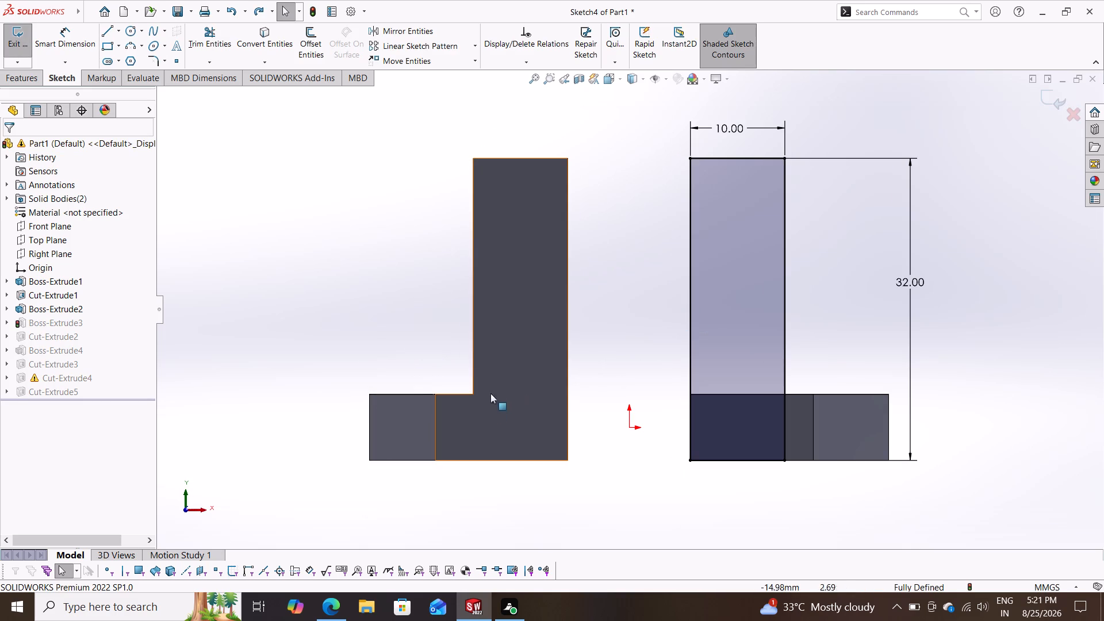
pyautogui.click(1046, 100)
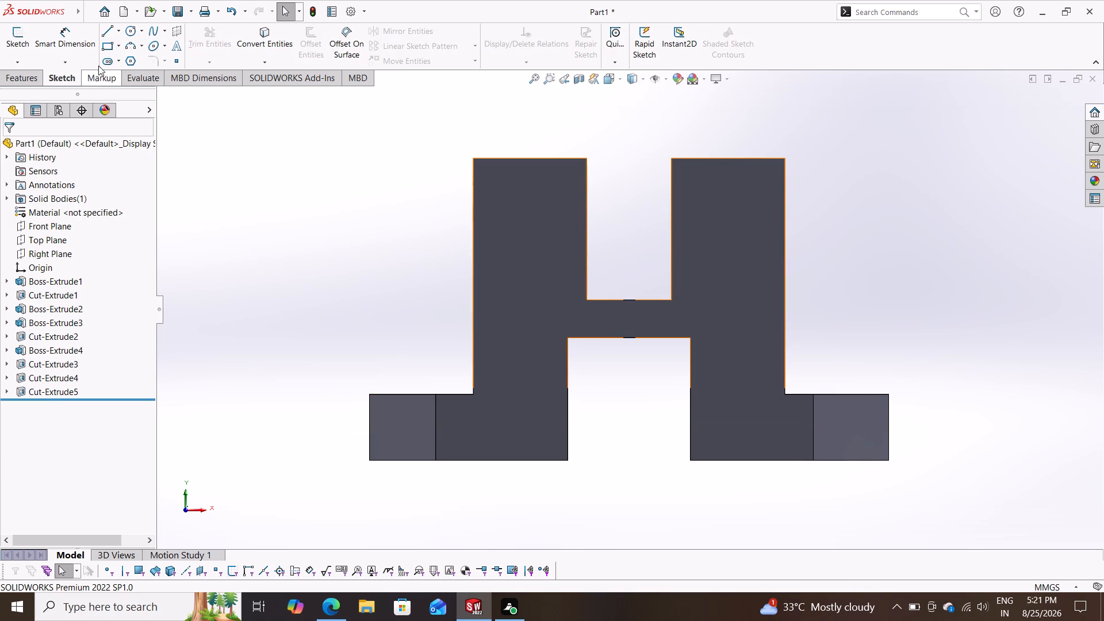
# On the front face, sketch connected lines: about 10 mm along the +X upright's top from the notch corner, about 25 mm down, about 2.3 mm outward.
pyautogui.click(106, 27)
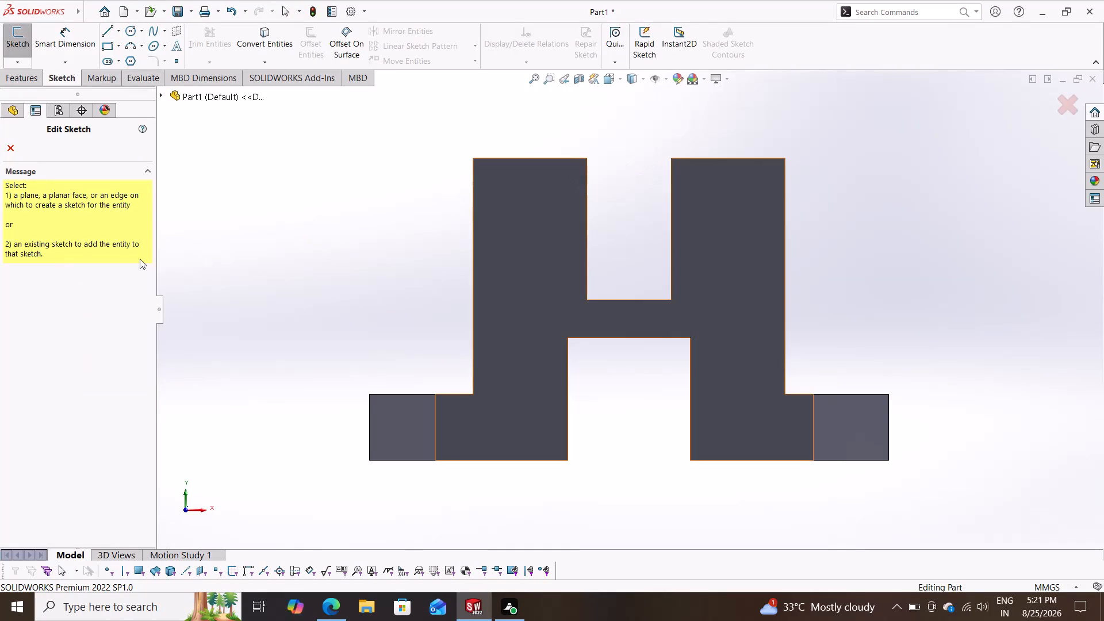
pyautogui.click(697, 247)
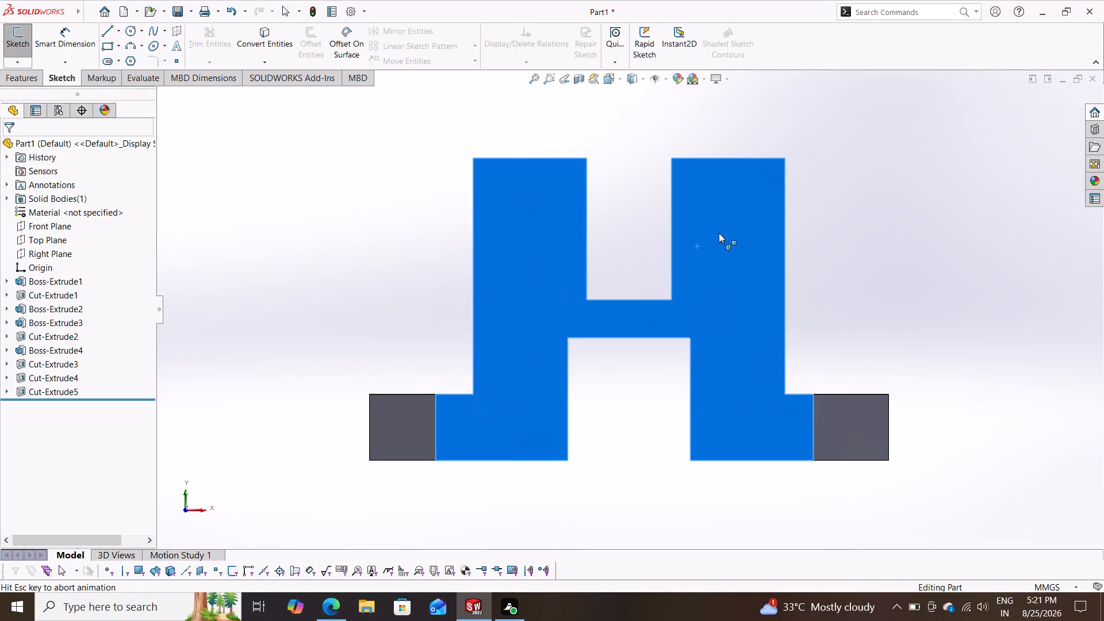
pyautogui.press('Escape')
pyautogui.press('Escape')
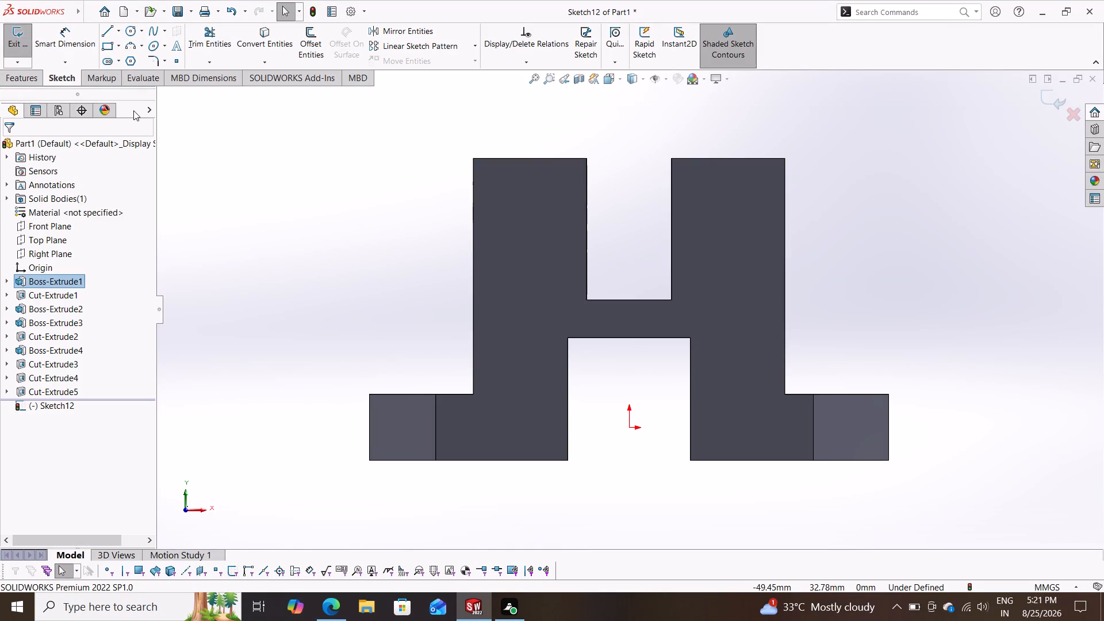
pyautogui.click(109, 32)
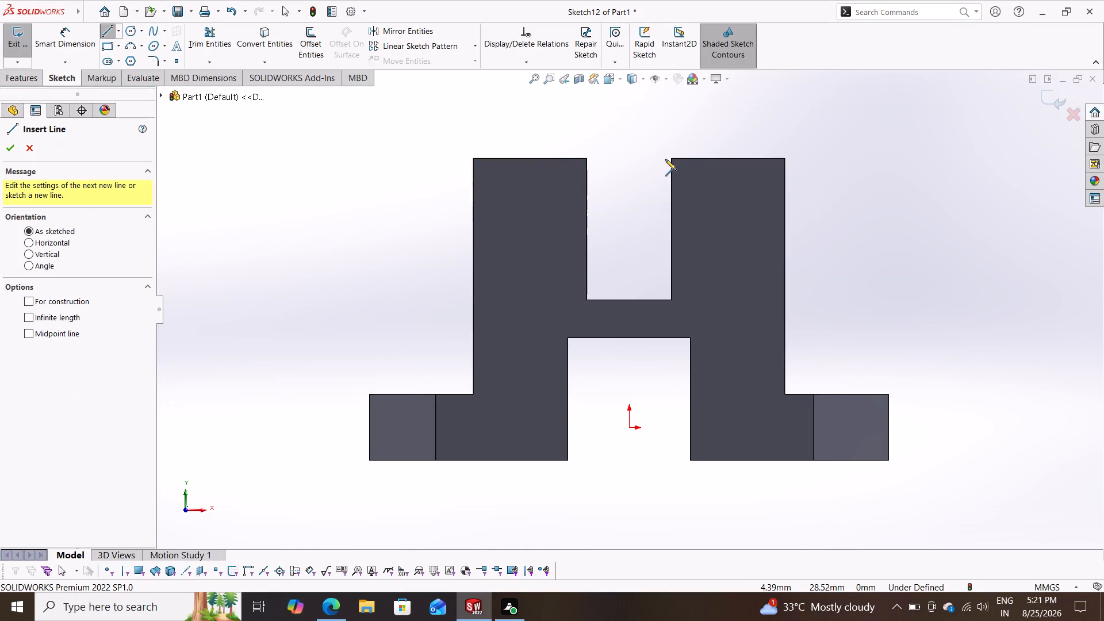
pyautogui.click(673, 158)
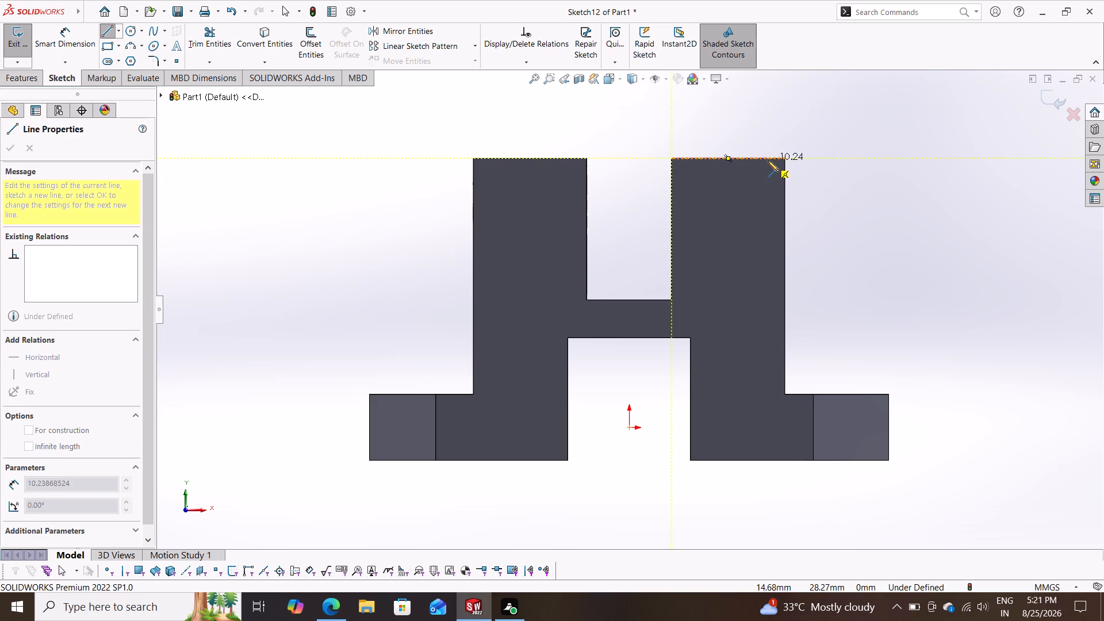
pyautogui.click(767, 160)
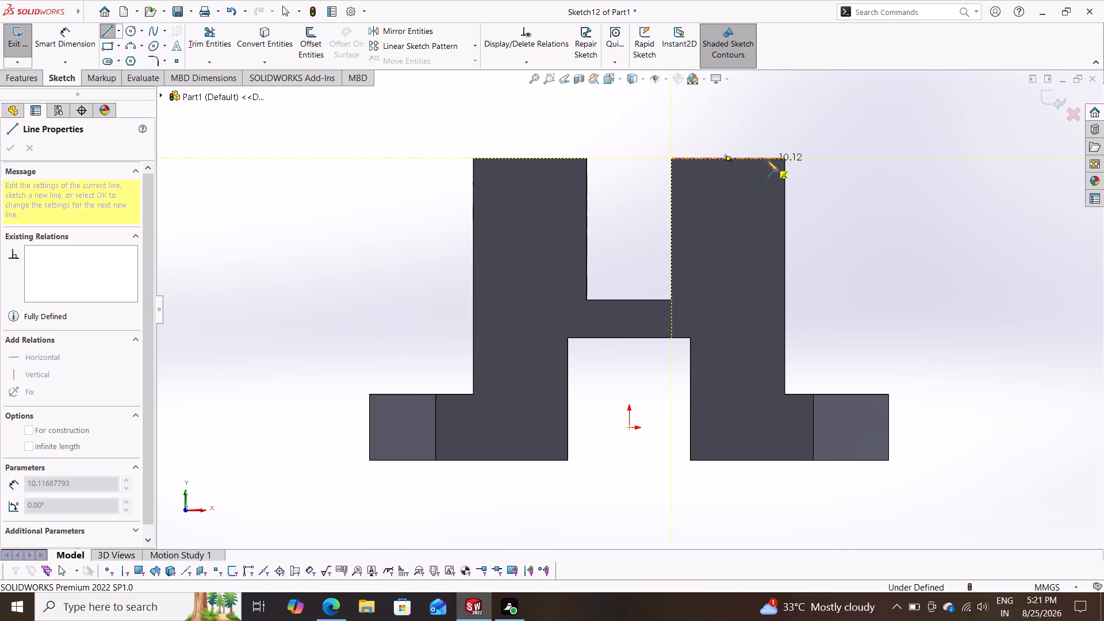
pyautogui.click(766, 396)
pyautogui.click(788, 396)
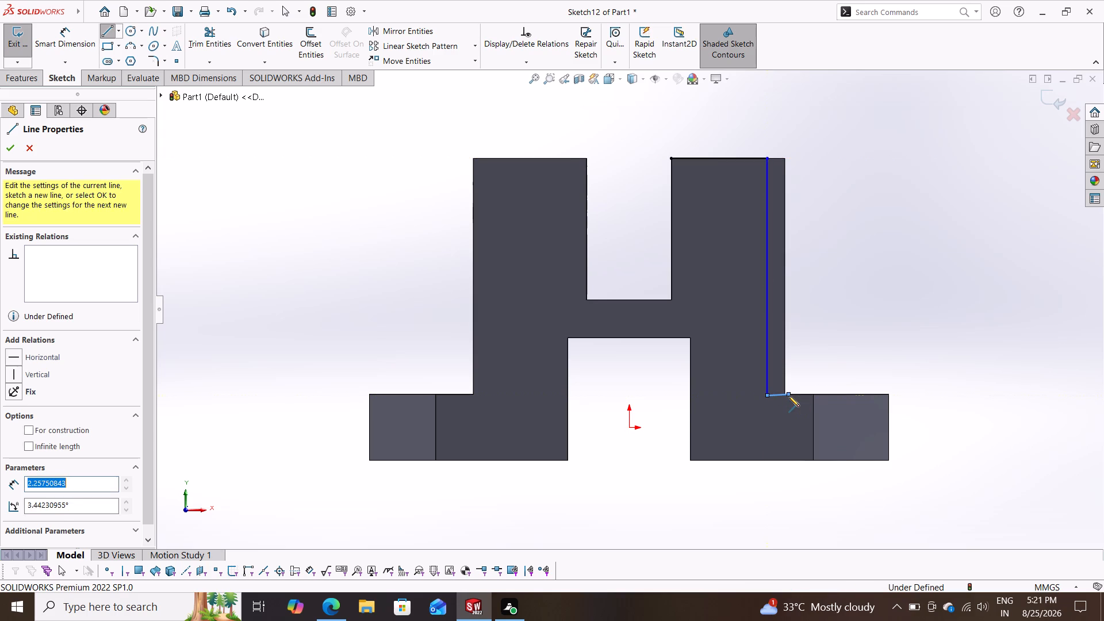
pyautogui.press('Escape')
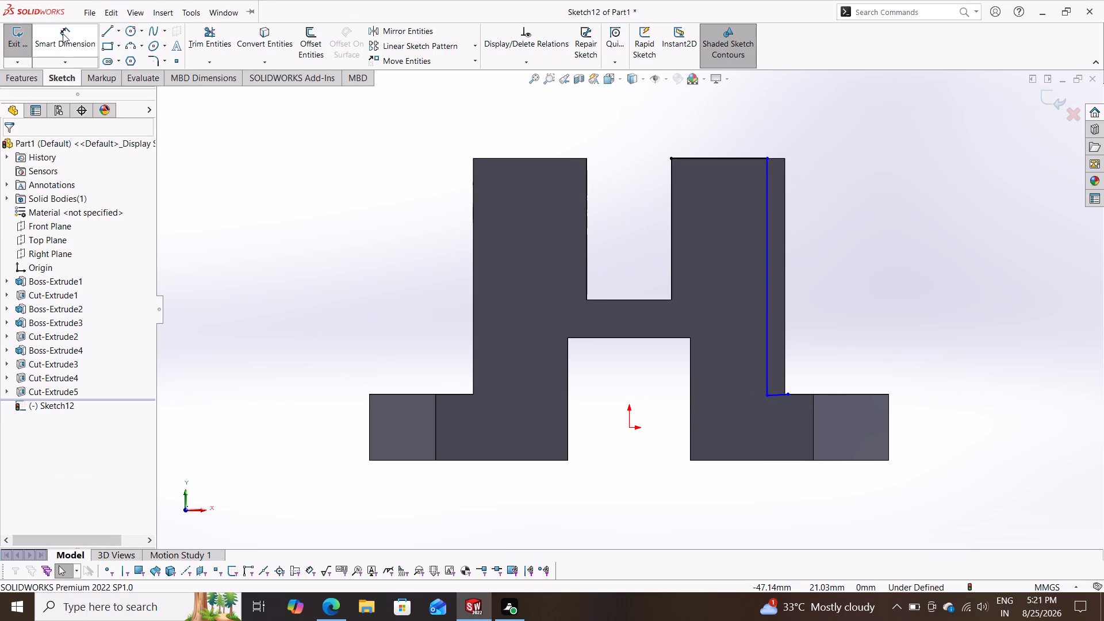
# Dimension the sketched line along the +X upright's top to 10 mm.
pyautogui.click(68, 44)
pyautogui.click(713, 157)
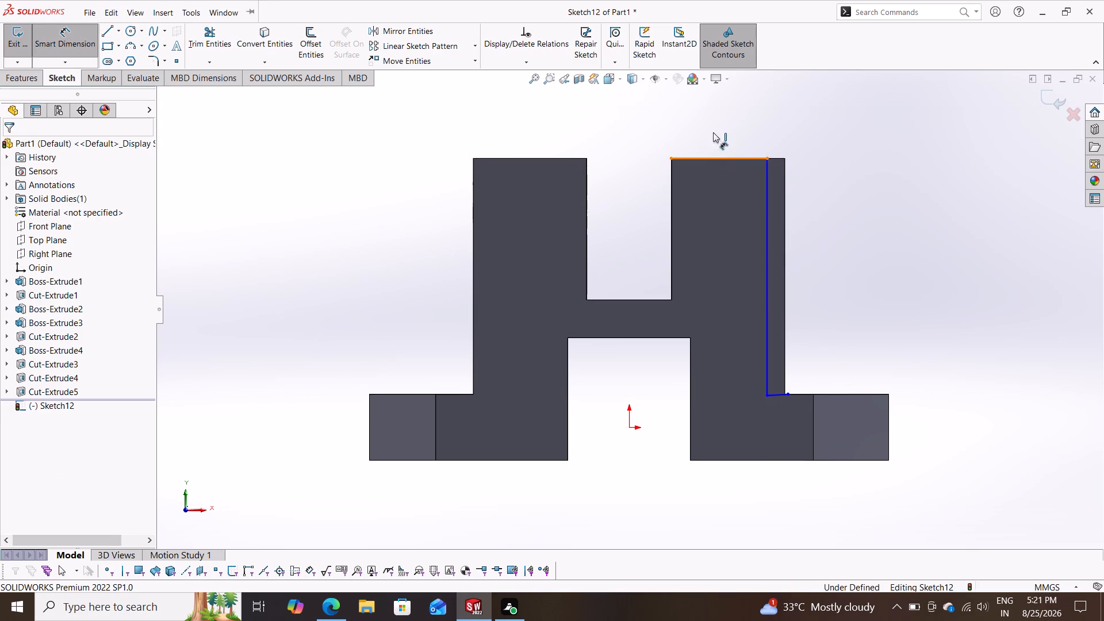
pyautogui.click(713, 108)
pyautogui.write('10')
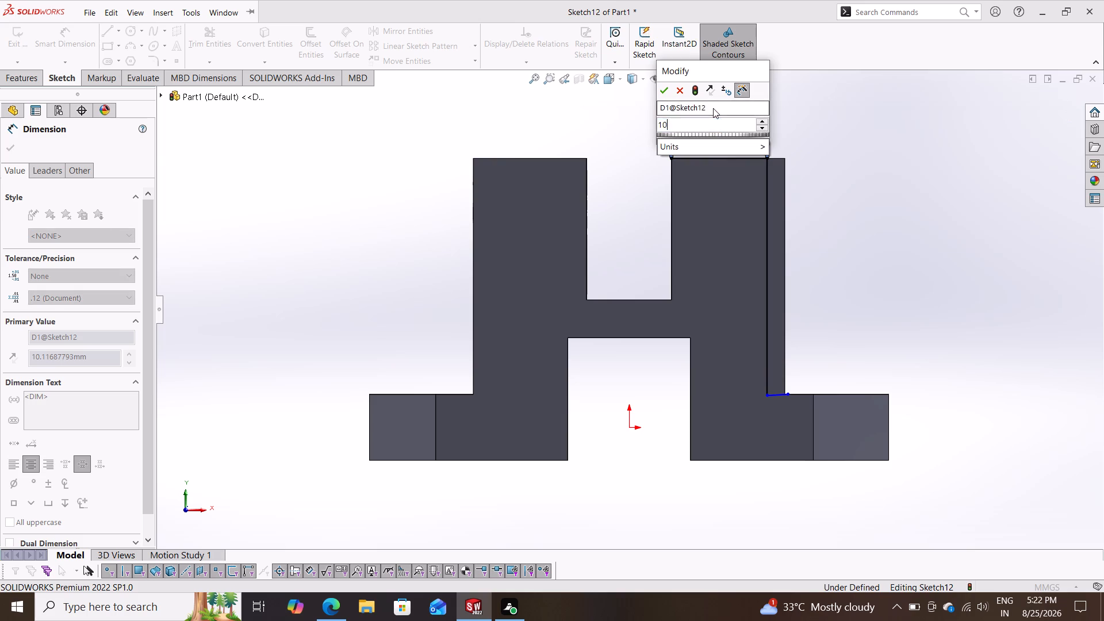
pyautogui.press('Return')
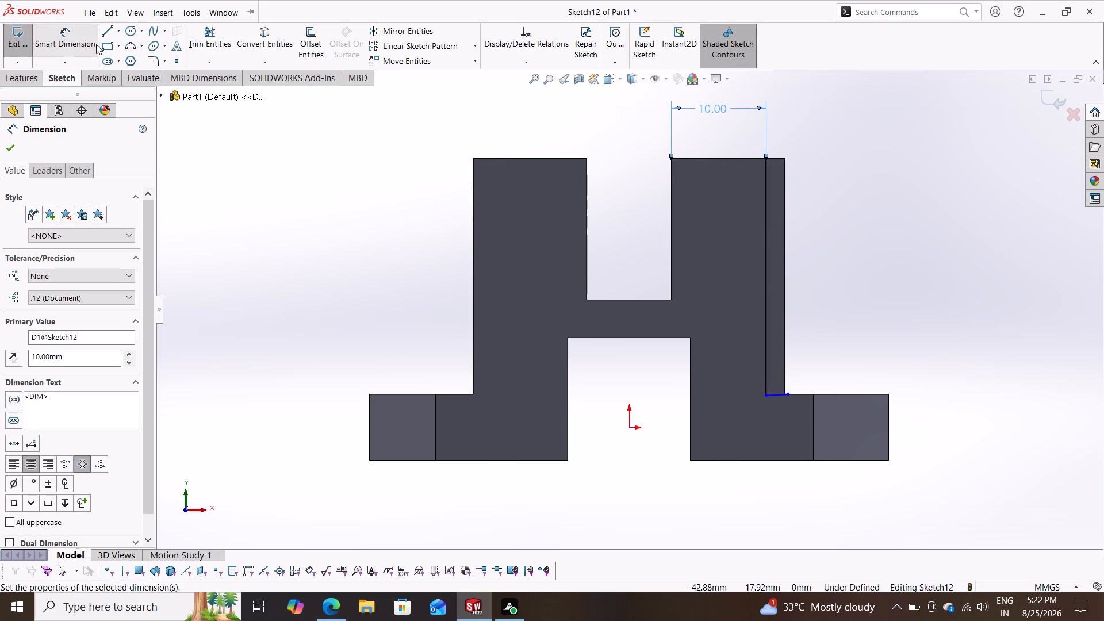
# Sketch lines from the 10 mm line's outer end 2 mm along the top to the outer corner and 25 mm down to the ledge.
pyautogui.click(103, 28)
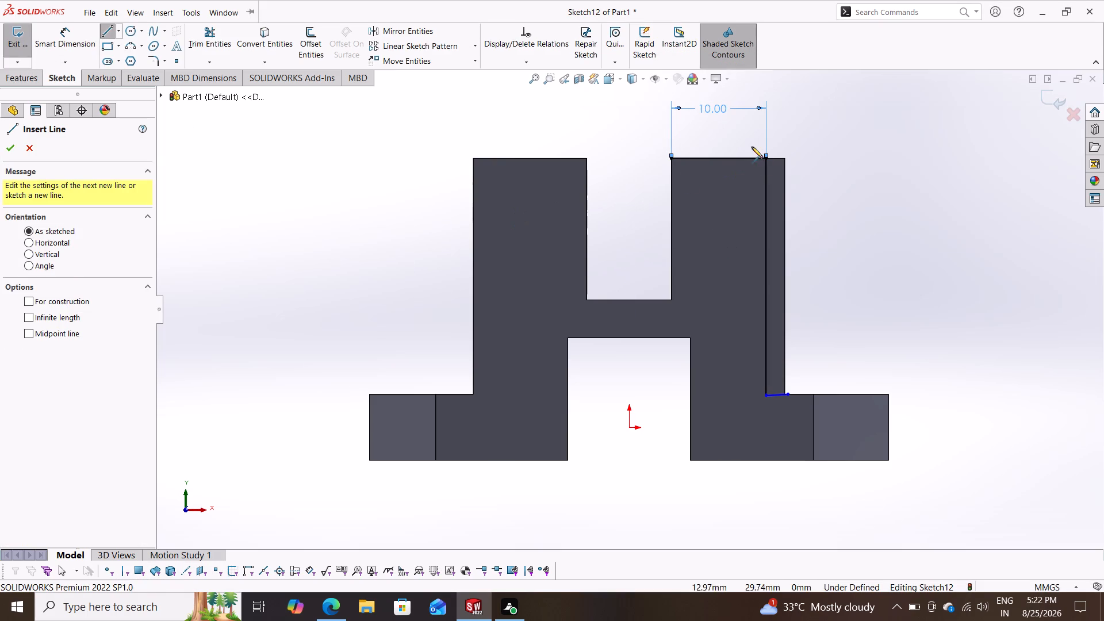
pyautogui.moveTo(768, 159); pyautogui.dragTo(774, 160)
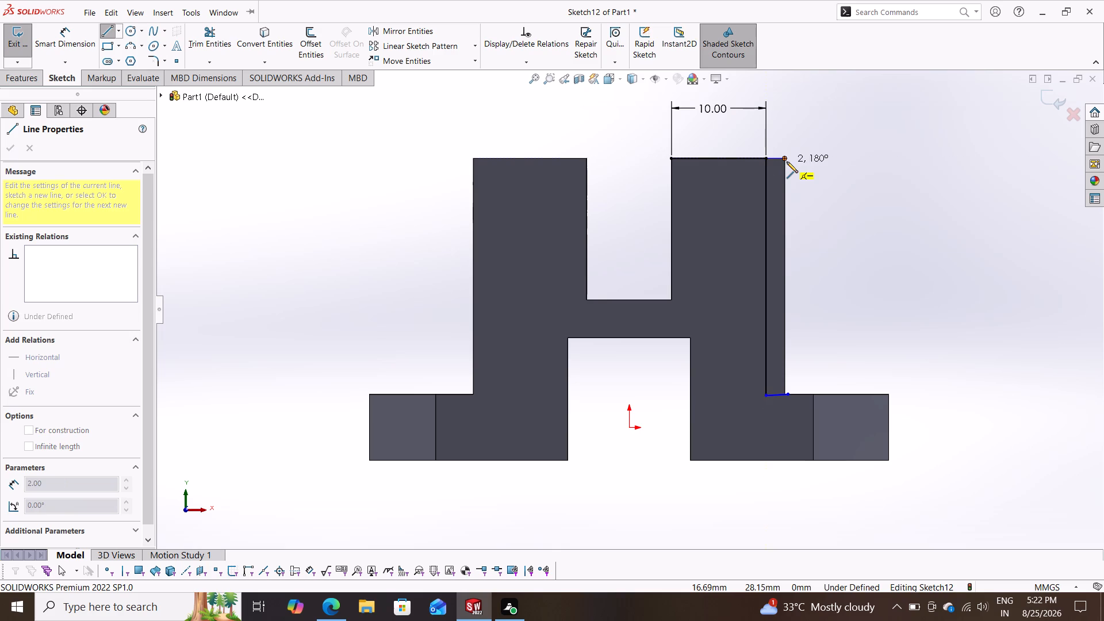
pyautogui.click(786, 162)
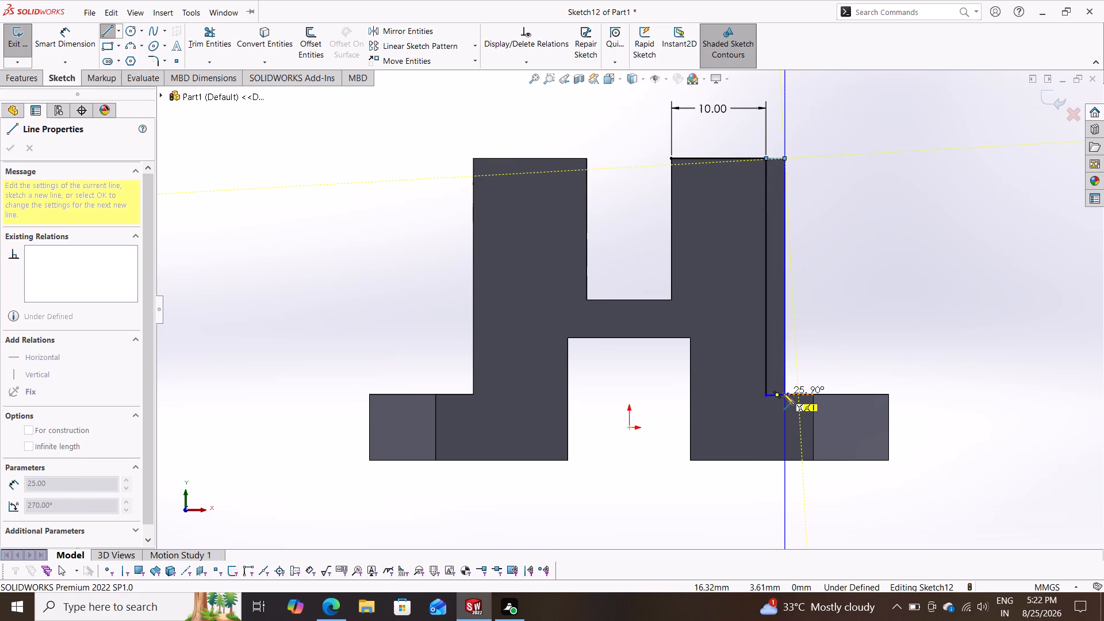
pyautogui.click(783, 393)
pyautogui.press('Escape')
pyautogui.press('Escape')
# Make the slightly sloped bottom line at the +X upright's foot horizontal.
pyautogui.scroll(-1, 815, 361)
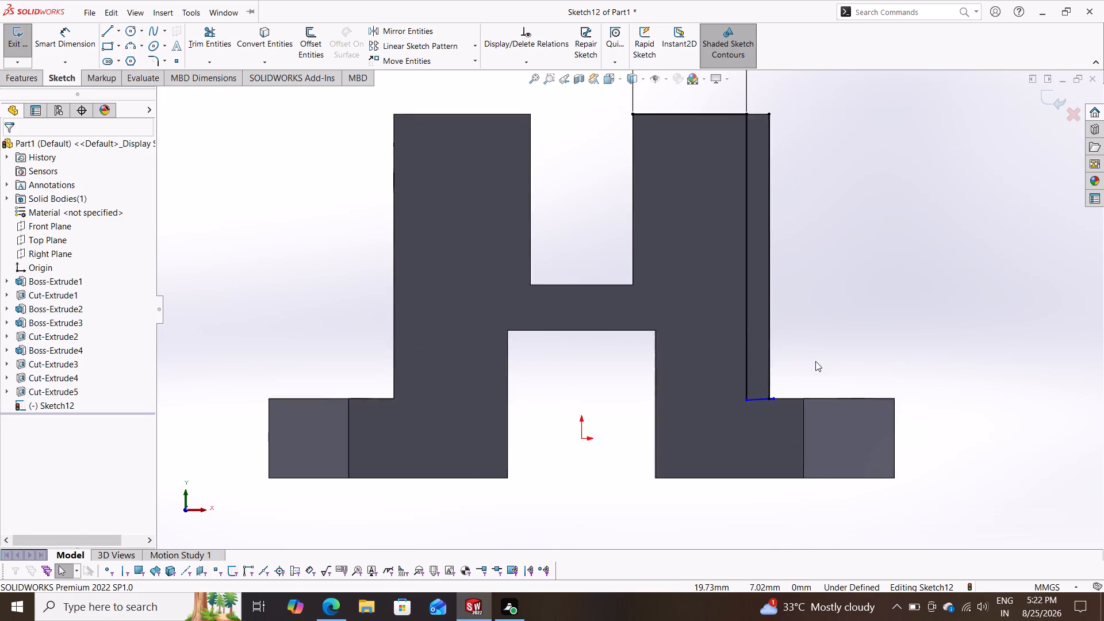
pyautogui.scroll(-4, 815, 361)
pyautogui.scroll(-2, 724, 395)
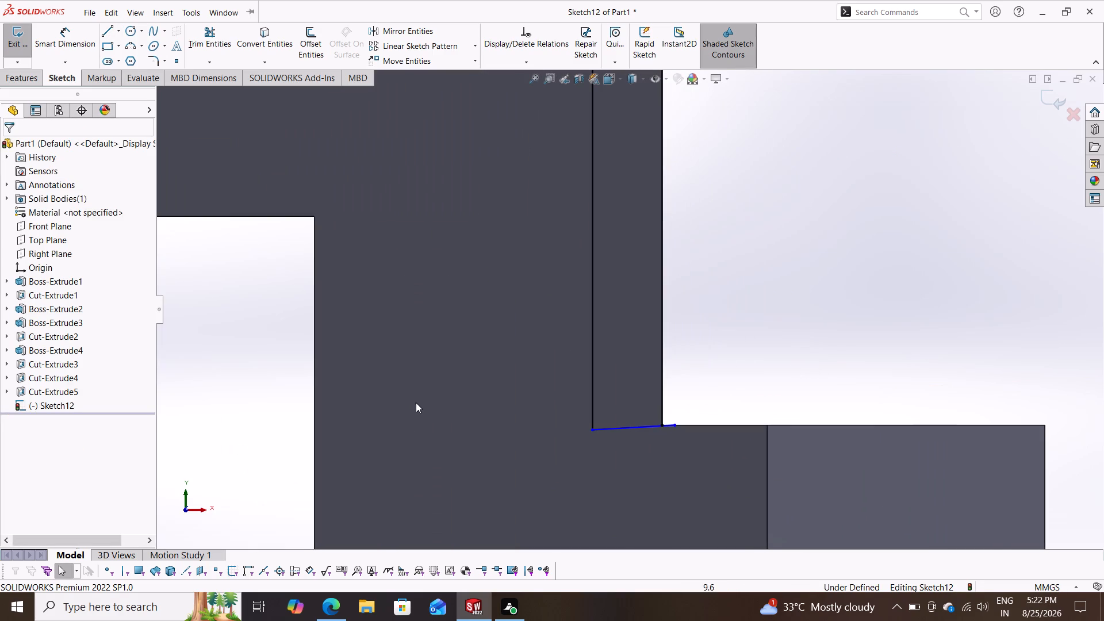
pyautogui.click(608, 427)
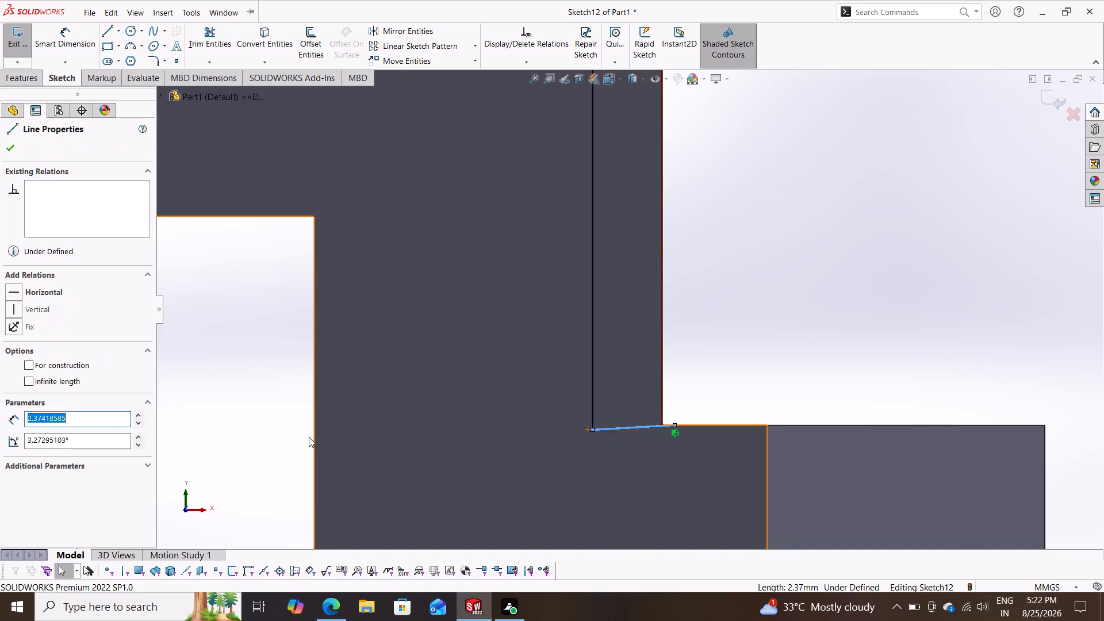
pyautogui.click(50, 287)
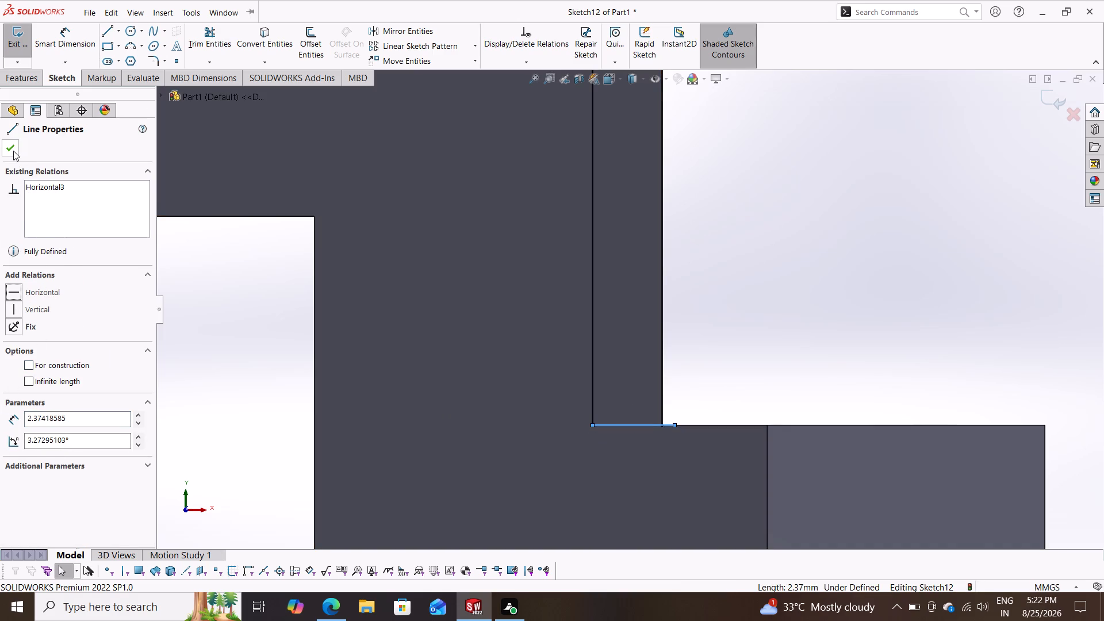
pyautogui.click(13, 151)
# Trim the end of the bottom line that extends past the +X upright's outer edge.
pyautogui.moveTo(201, 38); pyautogui.dragTo(209, 47)
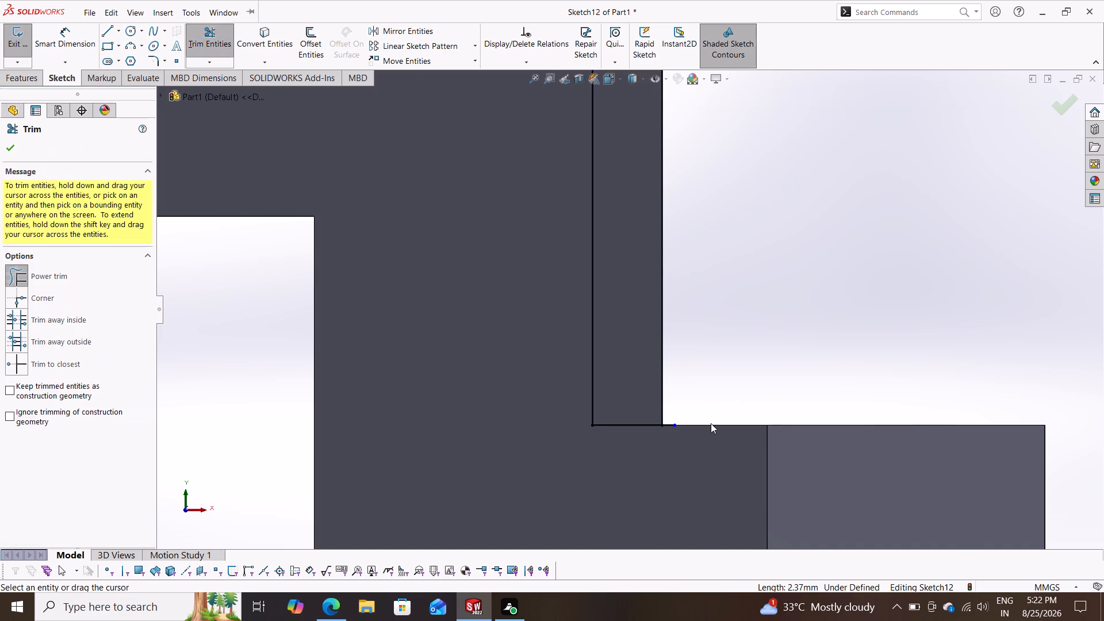
pyautogui.scroll(-4, 717, 442)
pyautogui.moveTo(572, 331); pyautogui.dragTo(585, 411)
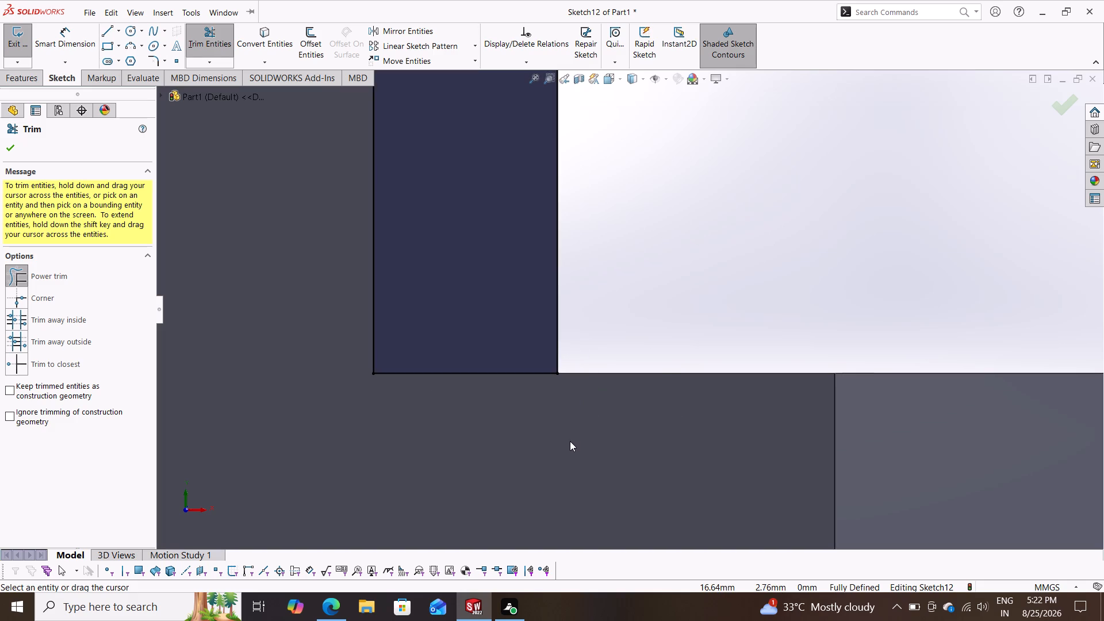
pyautogui.scroll(10, 570, 440)
pyautogui.scroll(4, 582, 388)
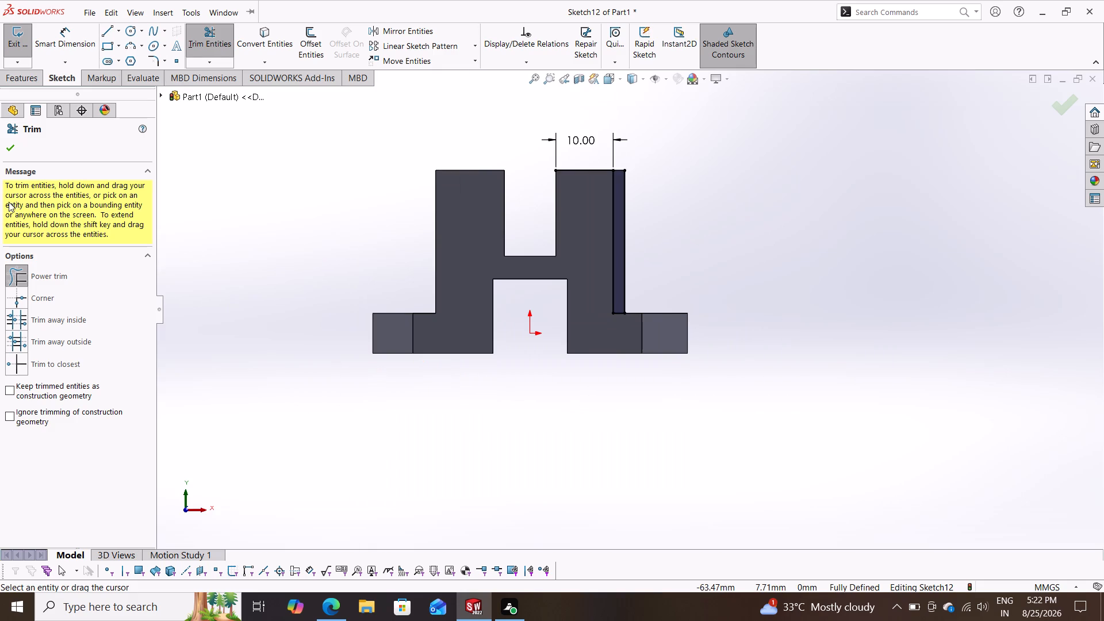
pyautogui.click(16, 149)
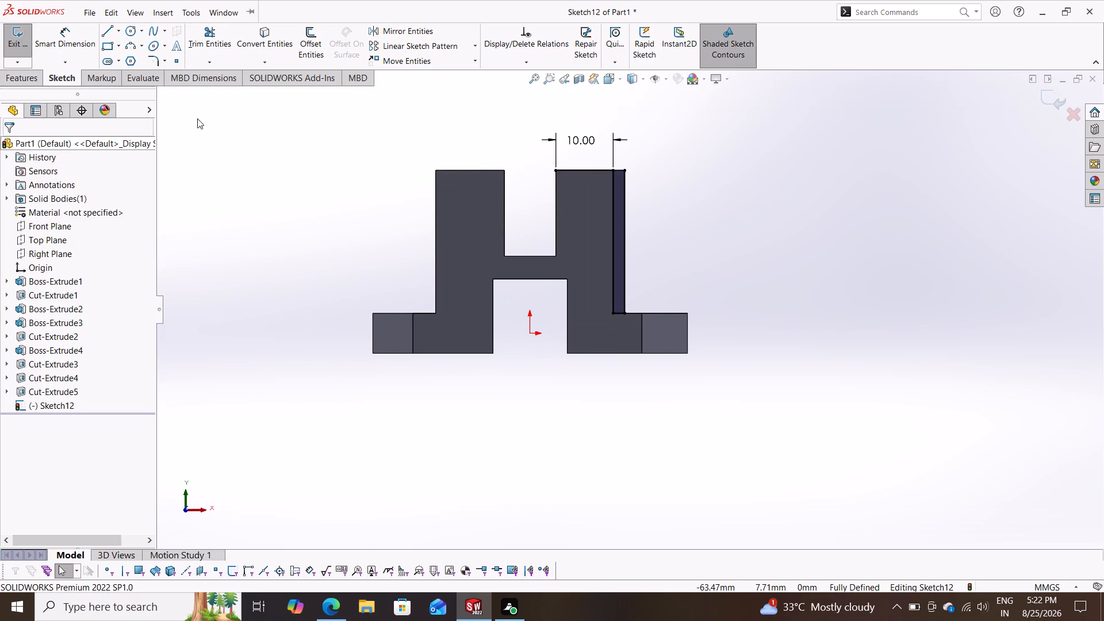
# Cut-extrude the narrow strip region on the +X upright's outer side Through All.
pyautogui.click(25, 82)
pyautogui.click(193, 43)
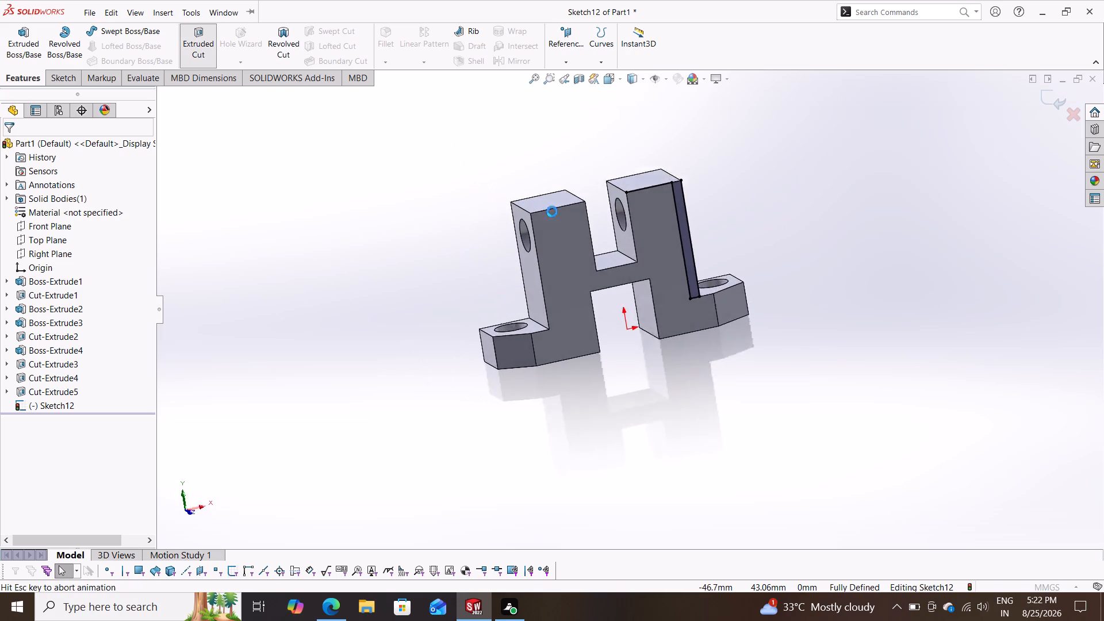
pyautogui.scroll(-3, 704, 233)
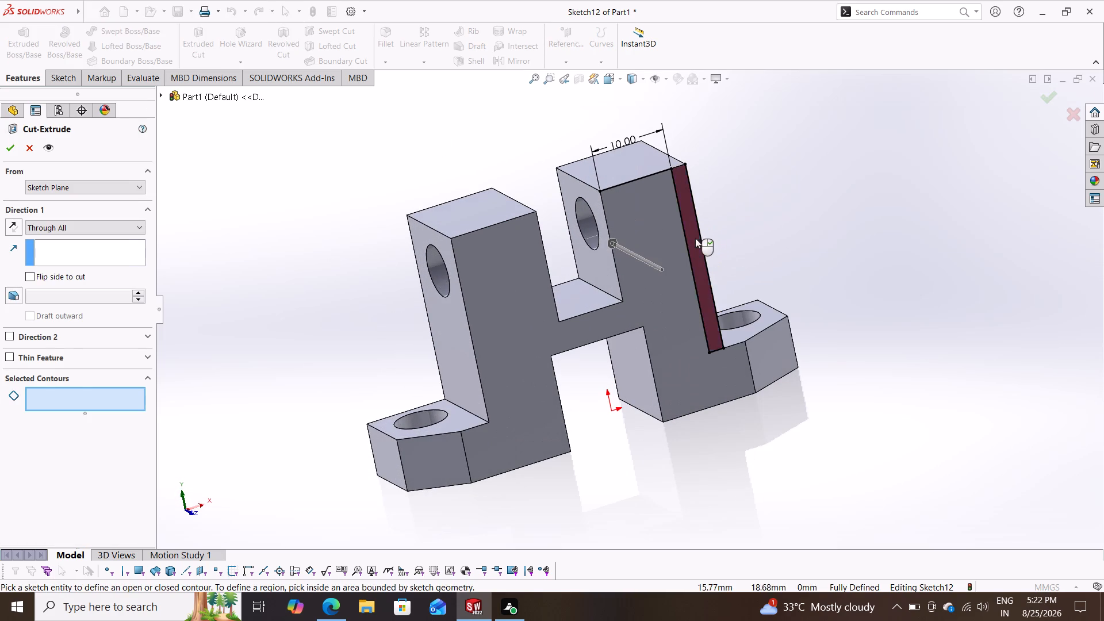
pyautogui.click(695, 238)
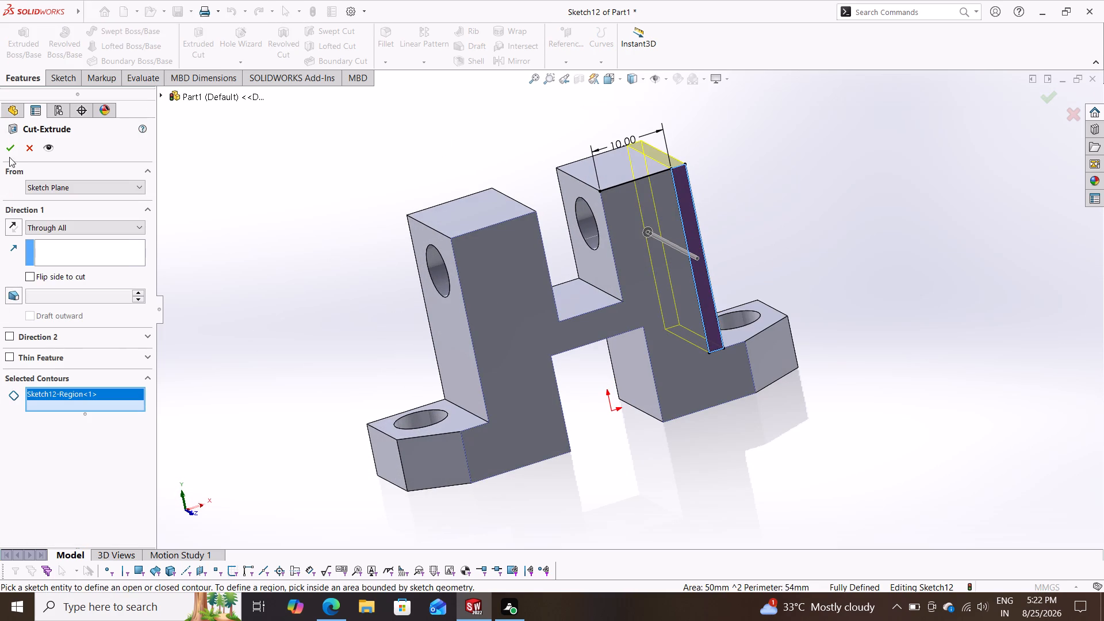
pyautogui.click(11, 152)
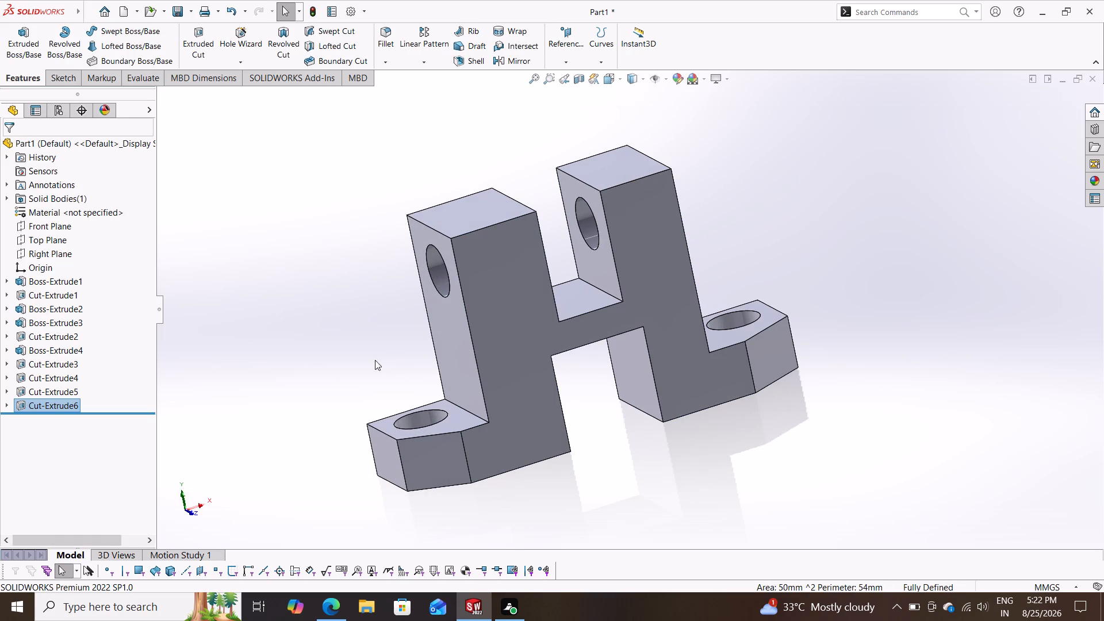
# On the front face, sketch a line about 9.3 mm along the -X upright's top from the notch corner, continuing around a closed outer strip about 2.7 mm wide.
pyautogui.click(509, 301)
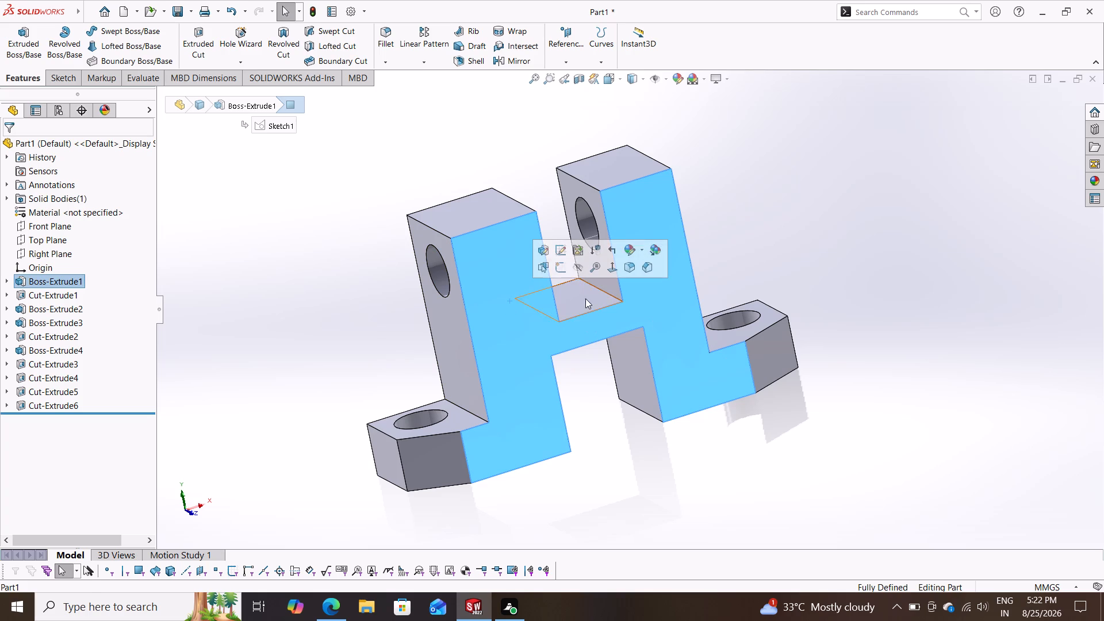
pyautogui.click(557, 265)
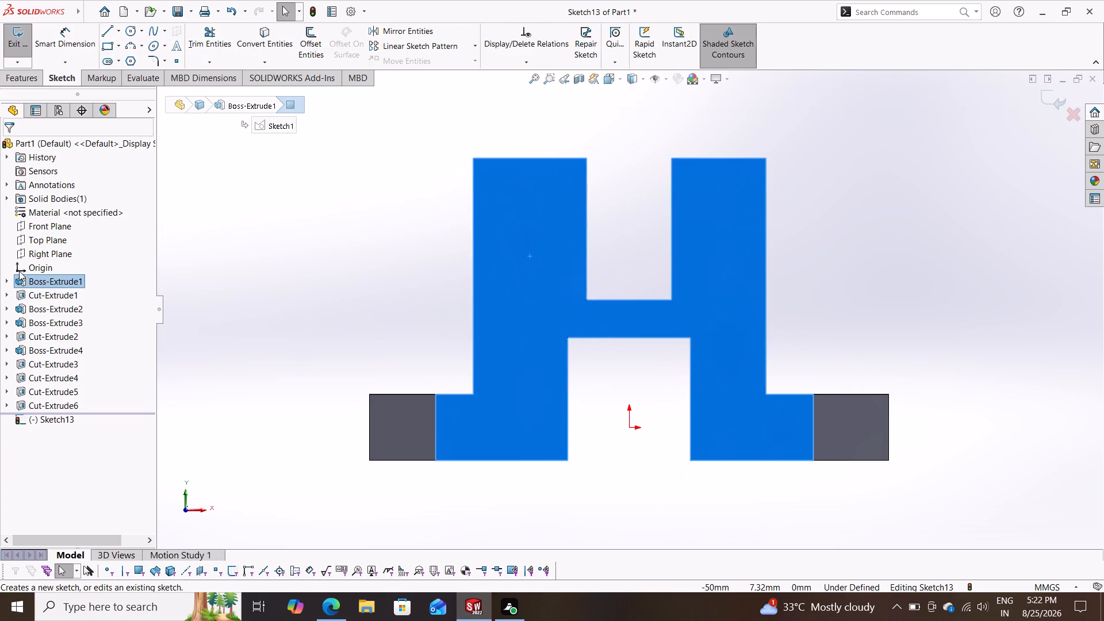
pyautogui.click(105, 33)
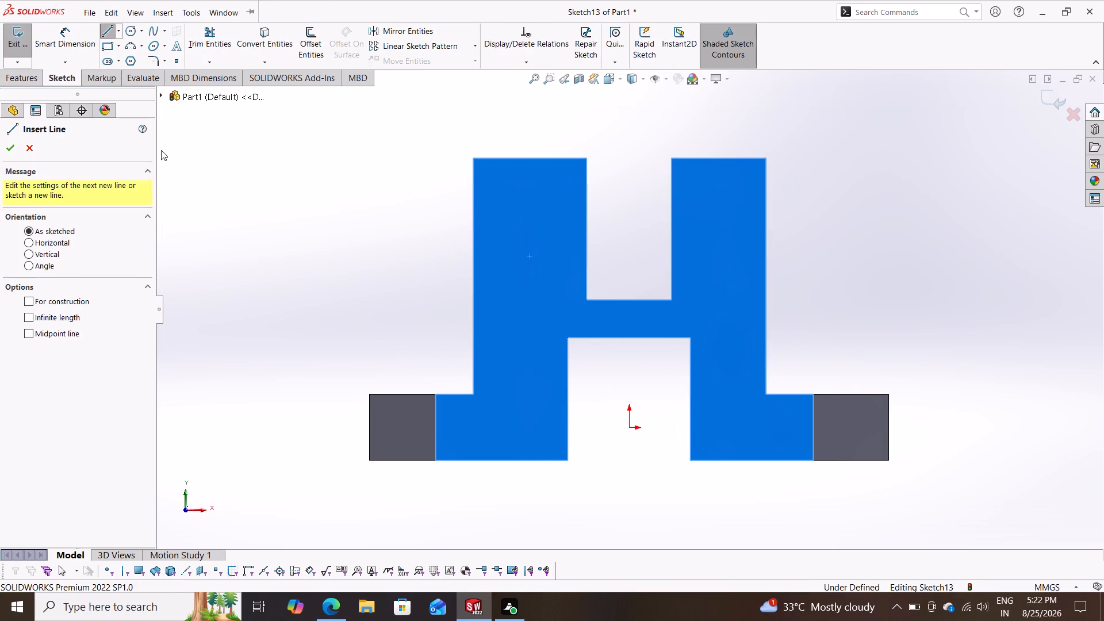
pyautogui.click(586, 160)
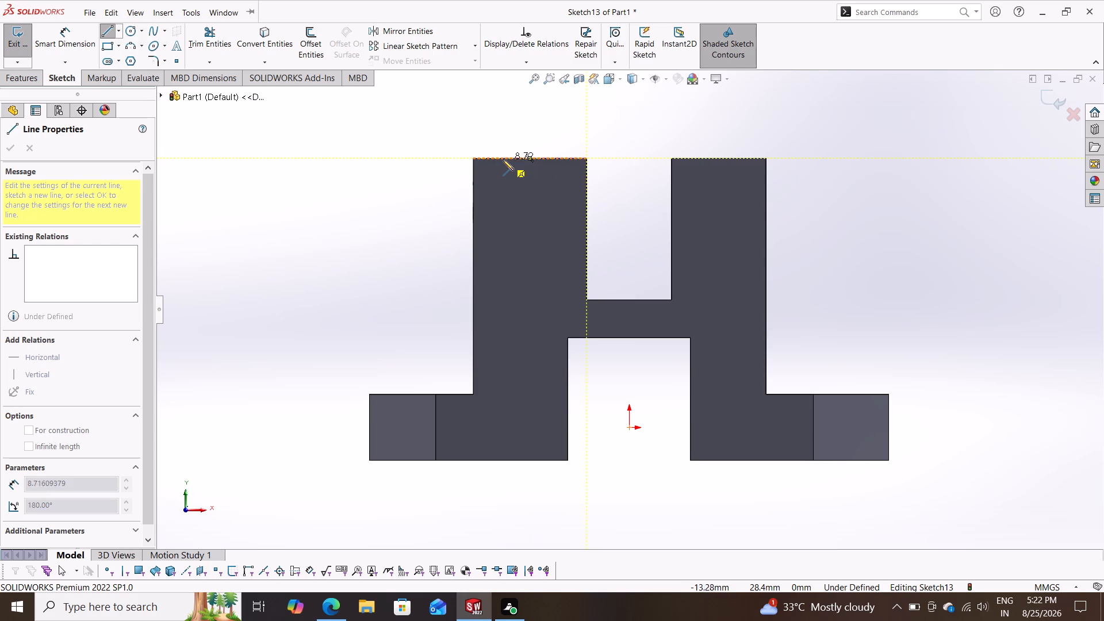
pyautogui.click(499, 159)
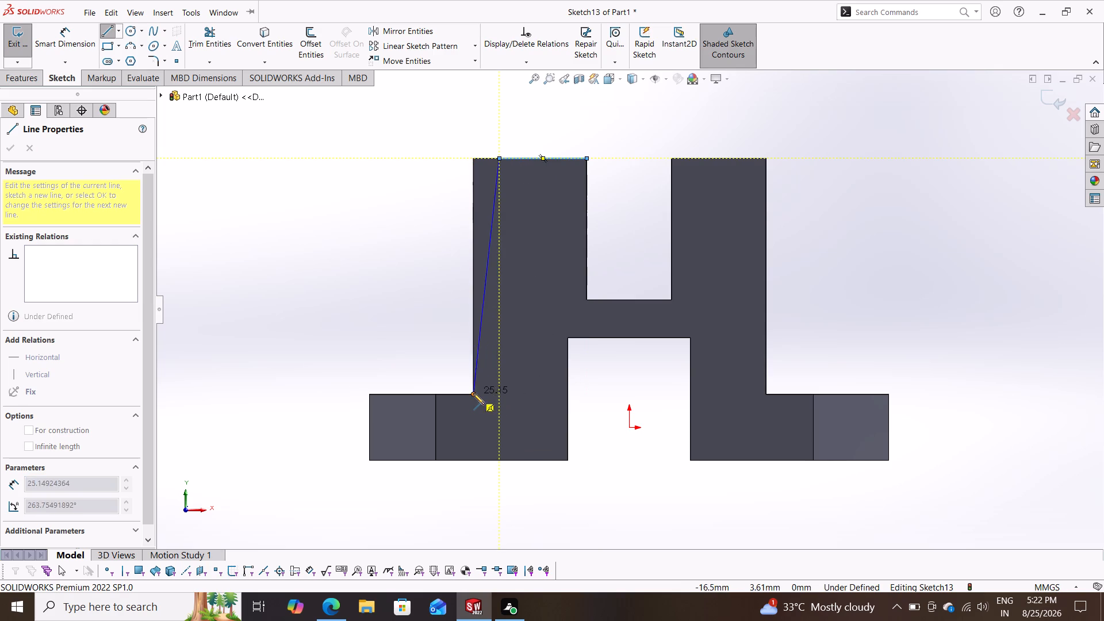
pyautogui.click(500, 395)
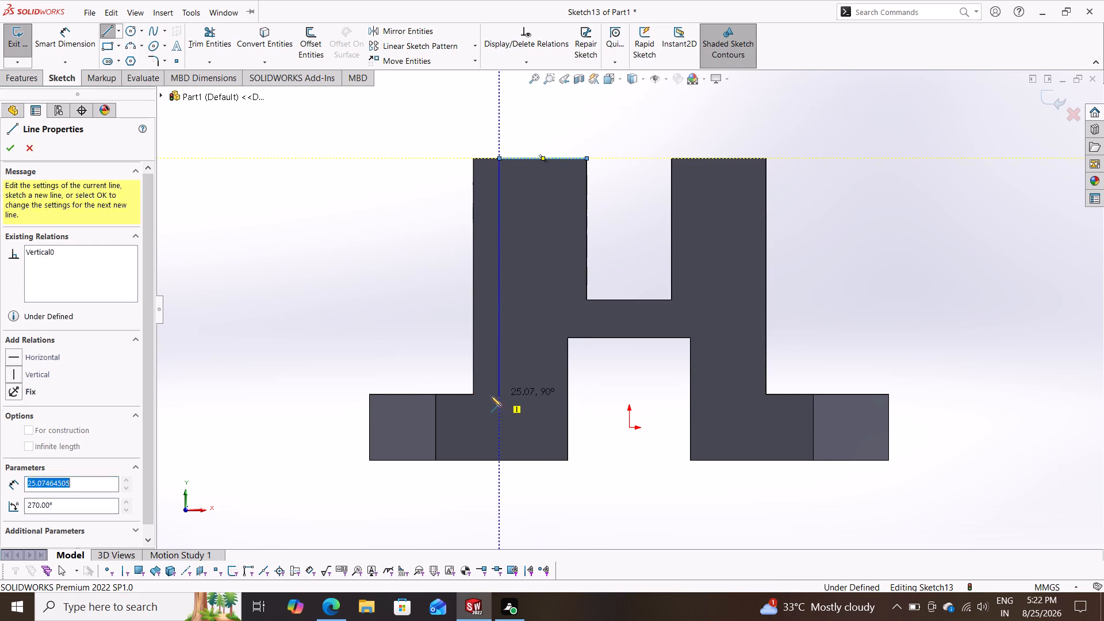
pyautogui.click(474, 395)
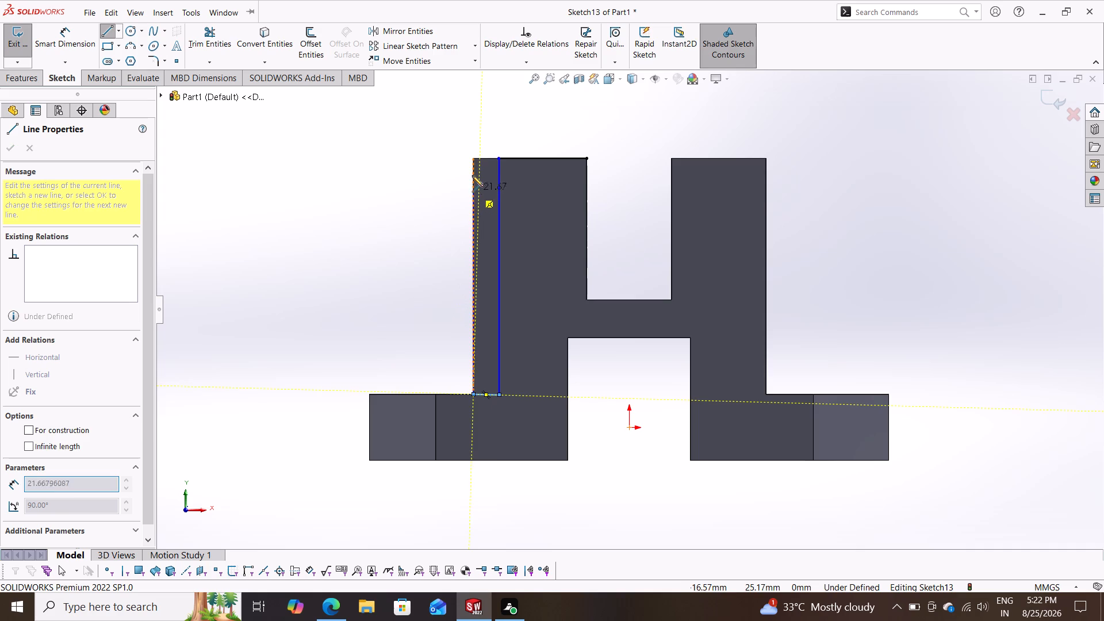
pyautogui.moveTo(474, 158); pyautogui.dragTo(480, 158)
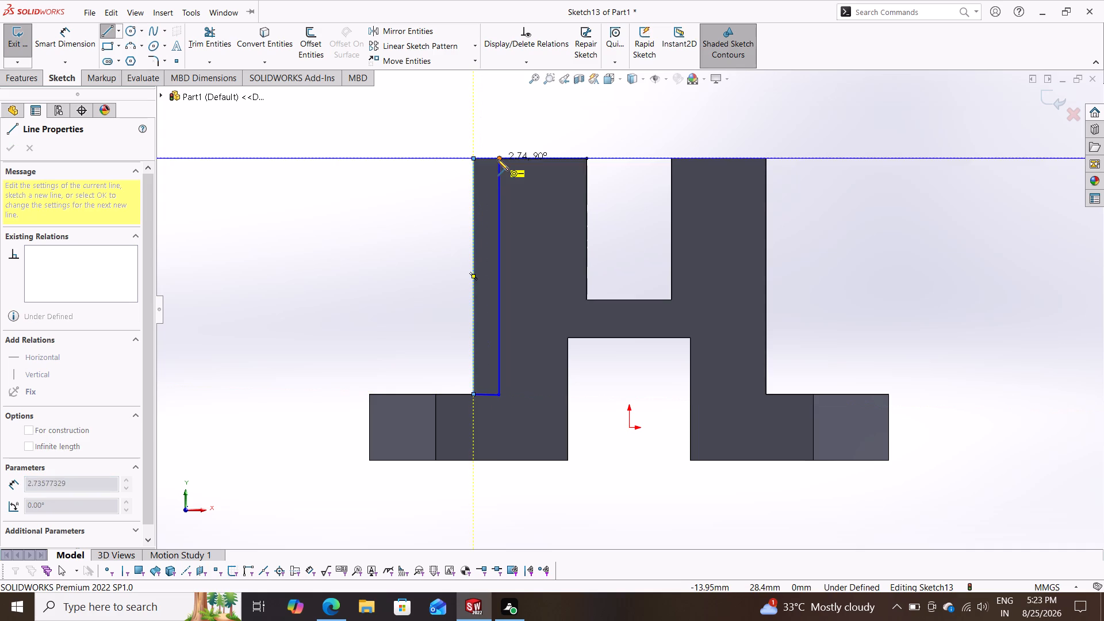
pyautogui.click(497, 159)
pyautogui.press('Escape')
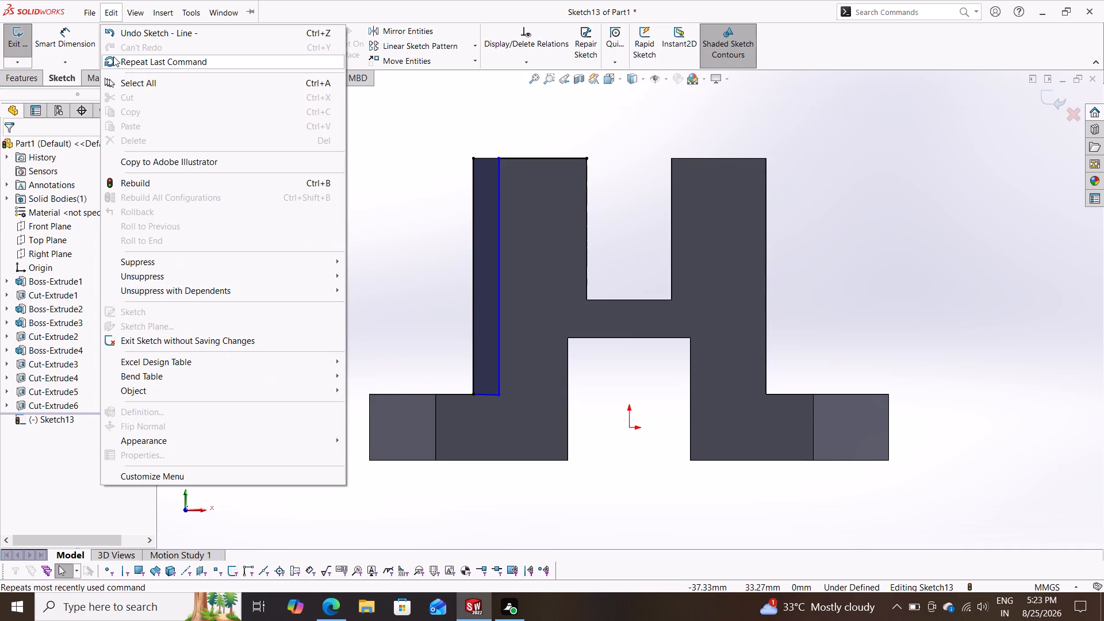
# Dimension the line from the notch corner along the -X upright's top to 10 mm.
pyautogui.click(65, 29)
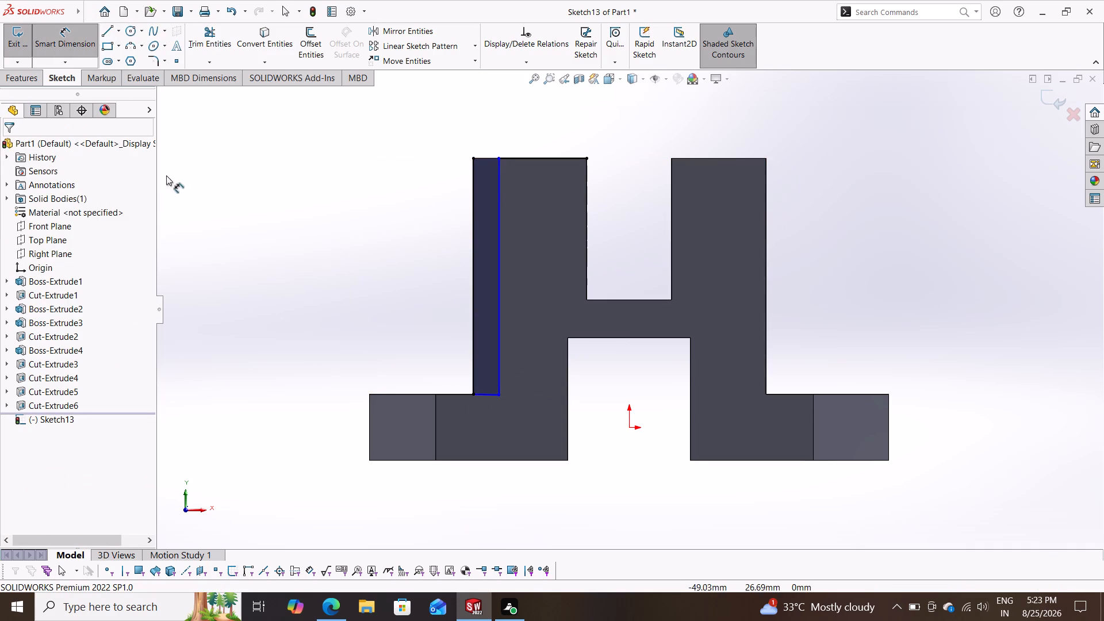
pyautogui.click(556, 157)
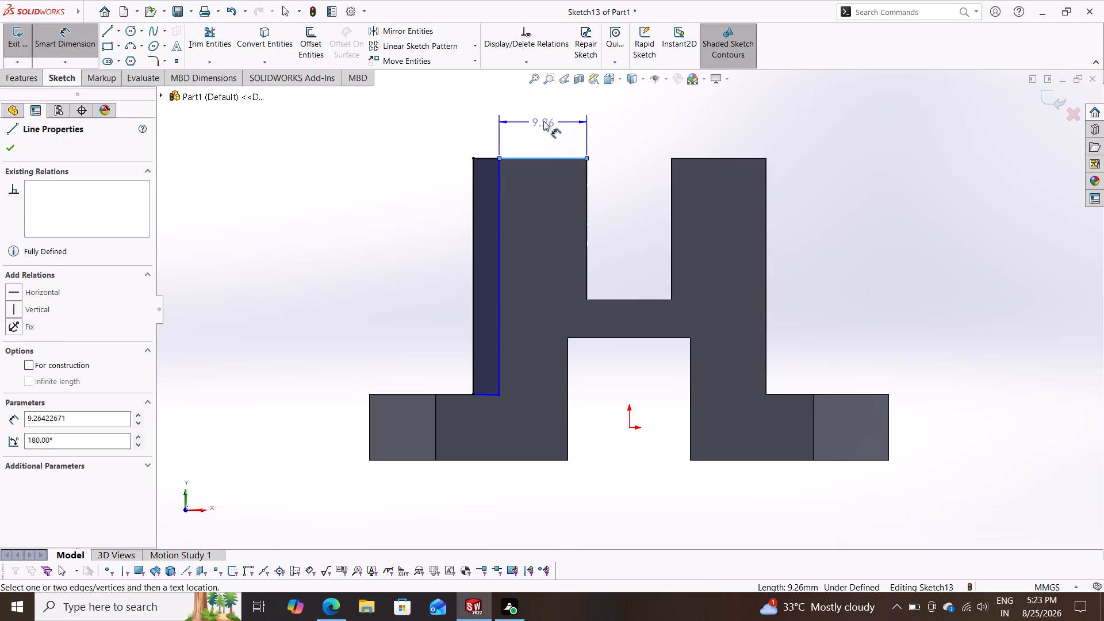
pyautogui.click(543, 121)
pyautogui.write('10')
pyautogui.press('Return')
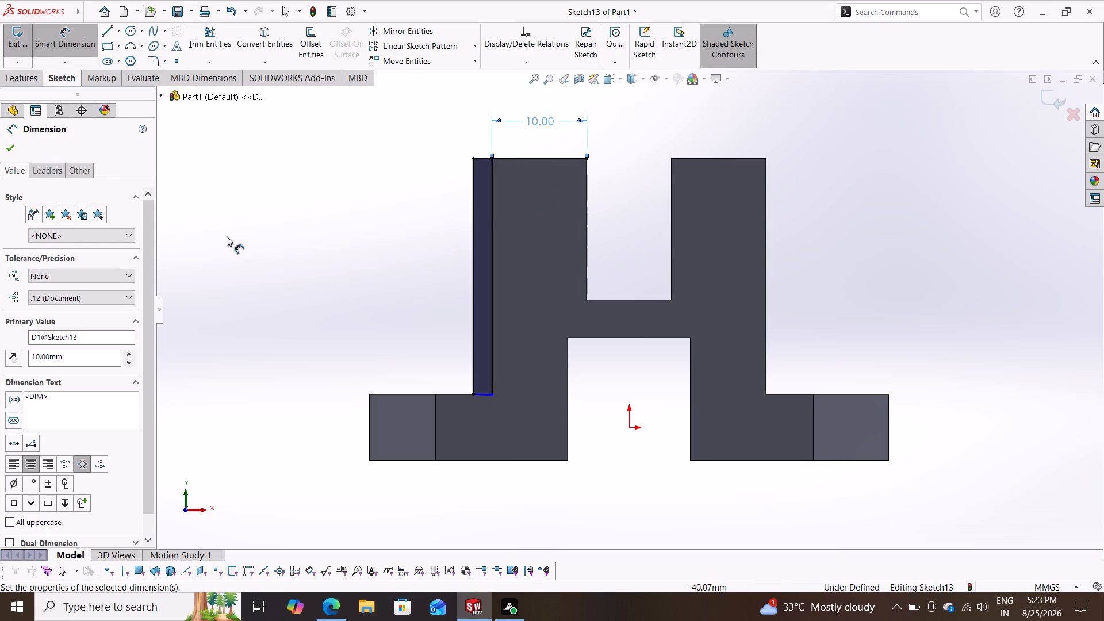
pyautogui.click(12, 147)
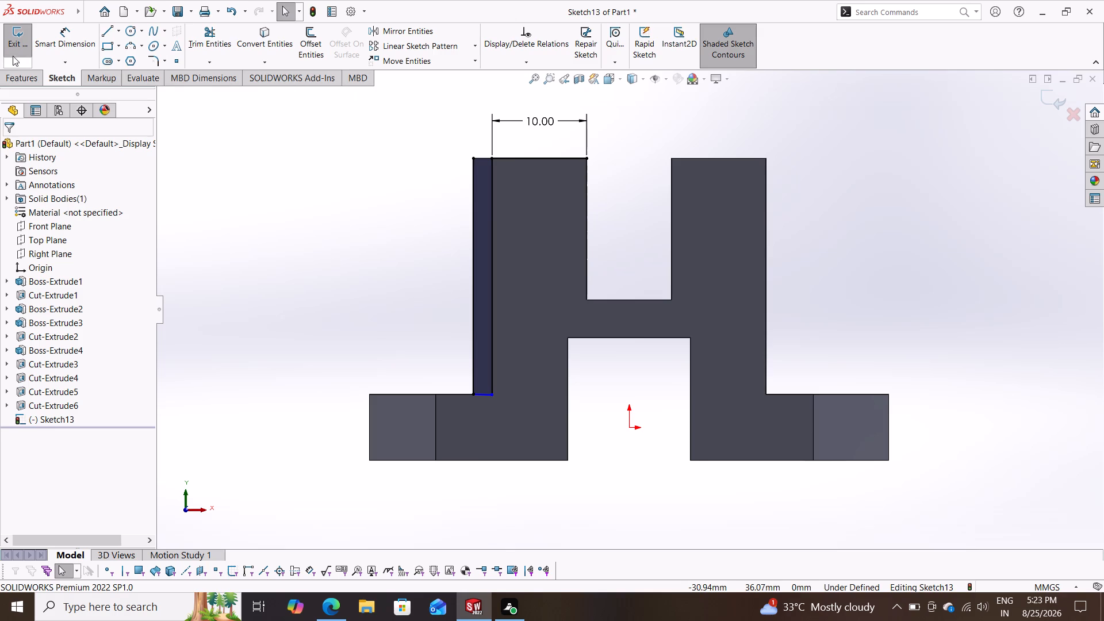
# Cut-extrude the narrow strip region on the -X upright's outer side Through All.
pyautogui.click(6, 72)
pyautogui.click(201, 39)
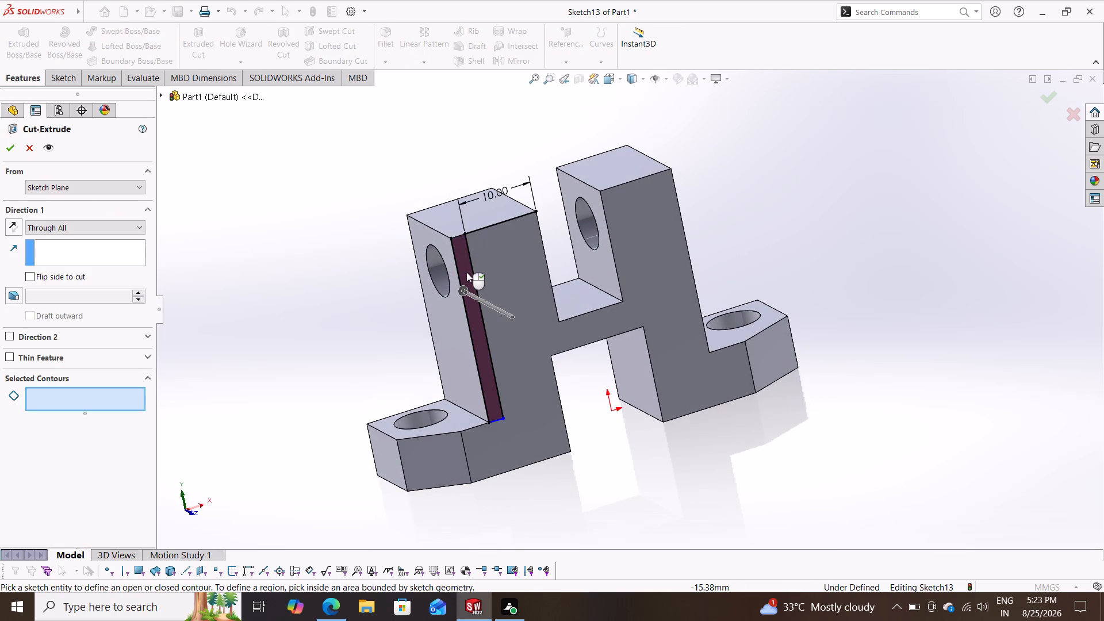
pyautogui.click(466, 272)
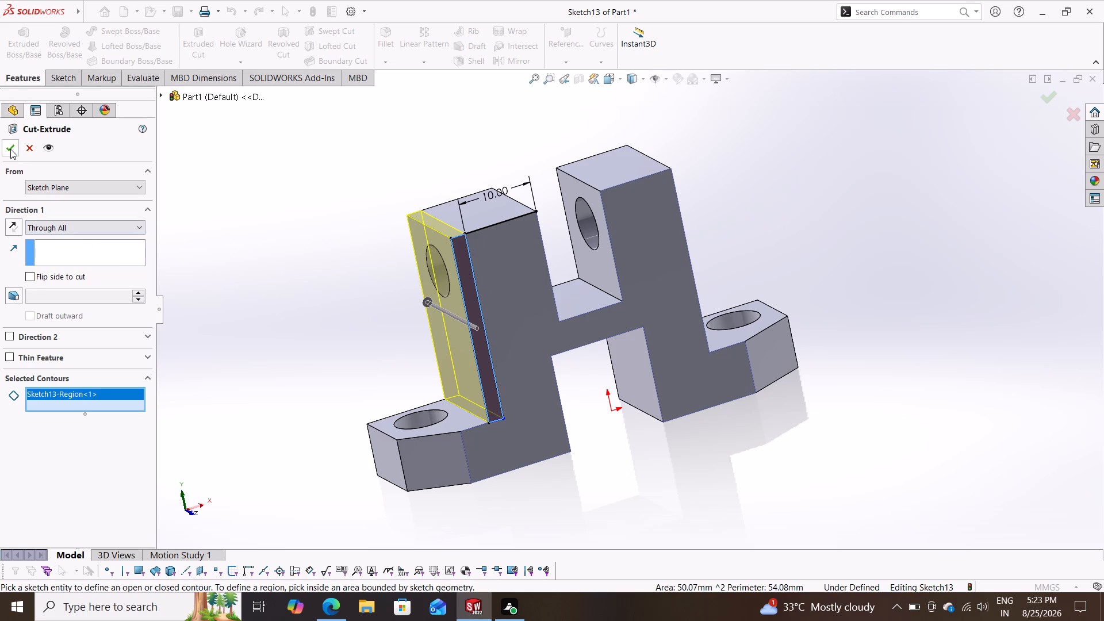
pyautogui.click(8, 147)
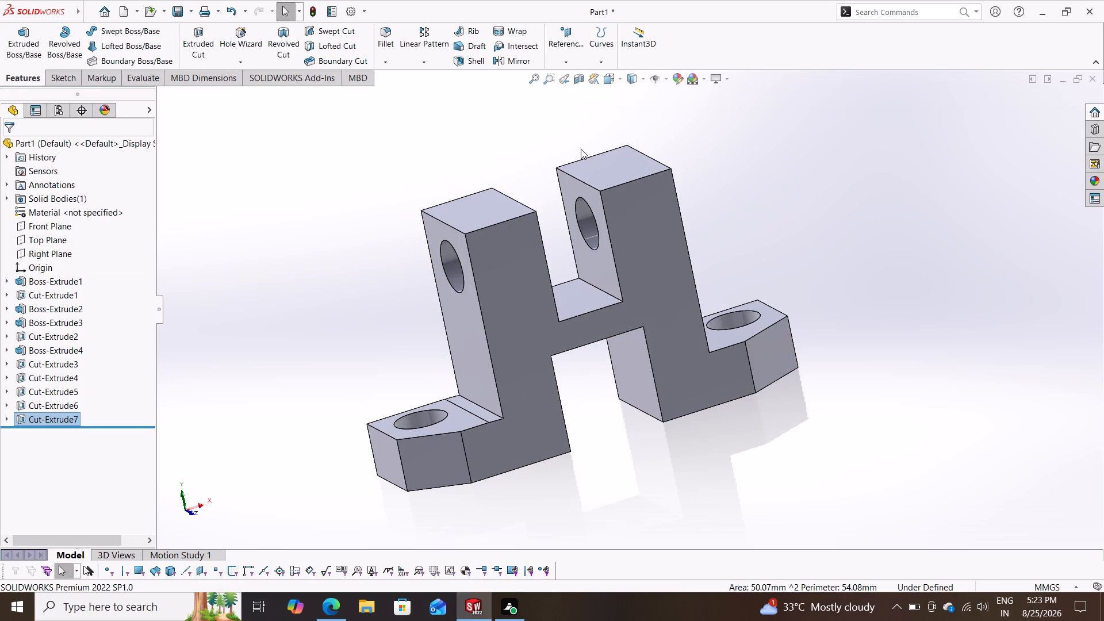
pyautogui.moveTo(676, 428); pyautogui.dragTo(645, 509, button='middle')
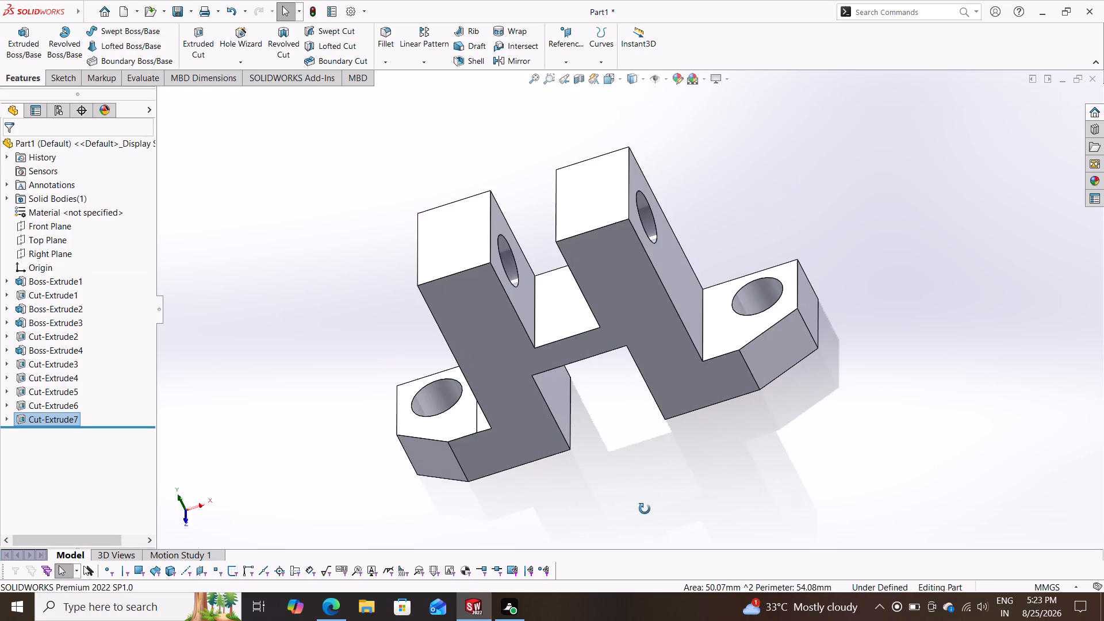
# Inspect the trimmed uprights, the base ledges beside them and the connecting web from several angles.
pyautogui.moveTo(645, 509); pyautogui.dragTo(676, 403, button='middle')
pyautogui.scroll(-3, 543, 441)
pyautogui.scroll(-5, 436, 388)
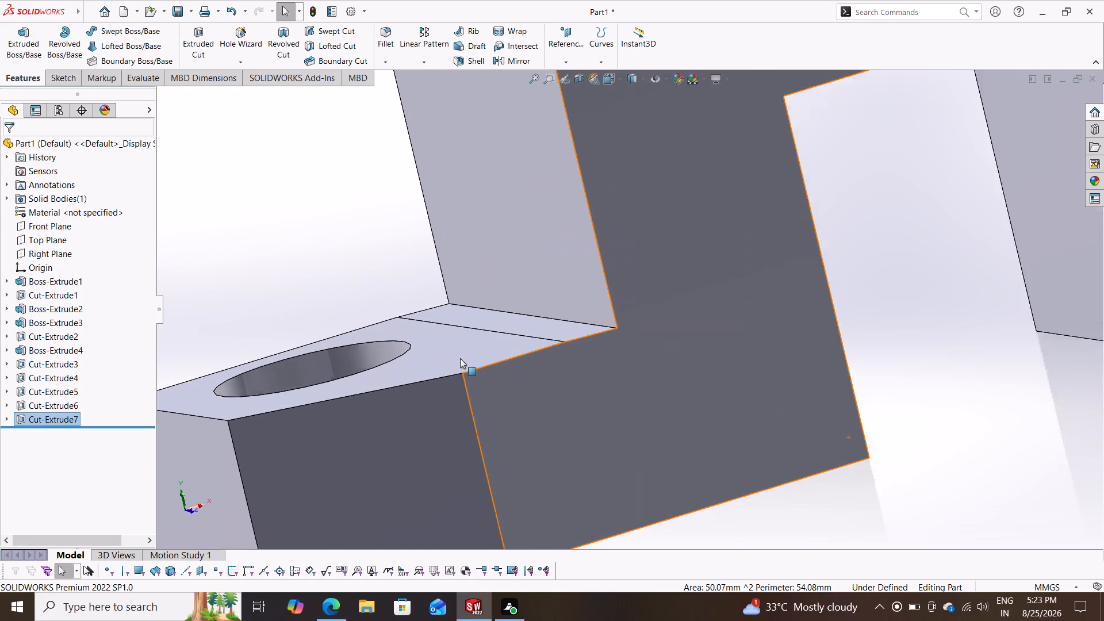
pyautogui.scroll(2, 699, 365)
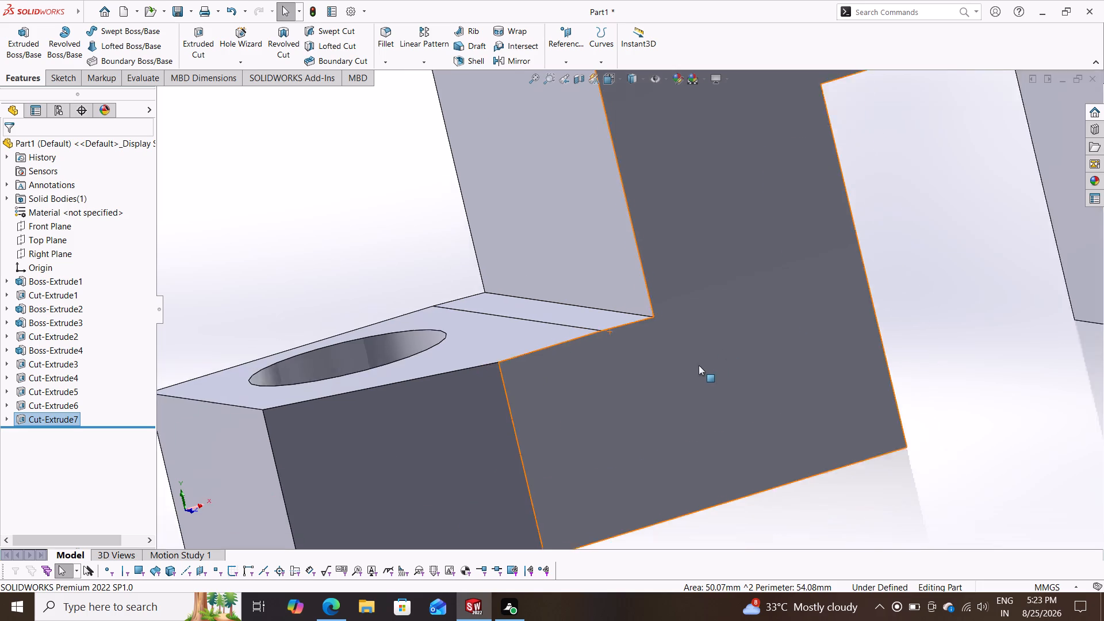
pyautogui.scroll(5, 699, 365)
pyautogui.moveTo(636, 396); pyautogui.dragTo(604, 393, button='middle')
pyautogui.scroll(1, 636, 395)
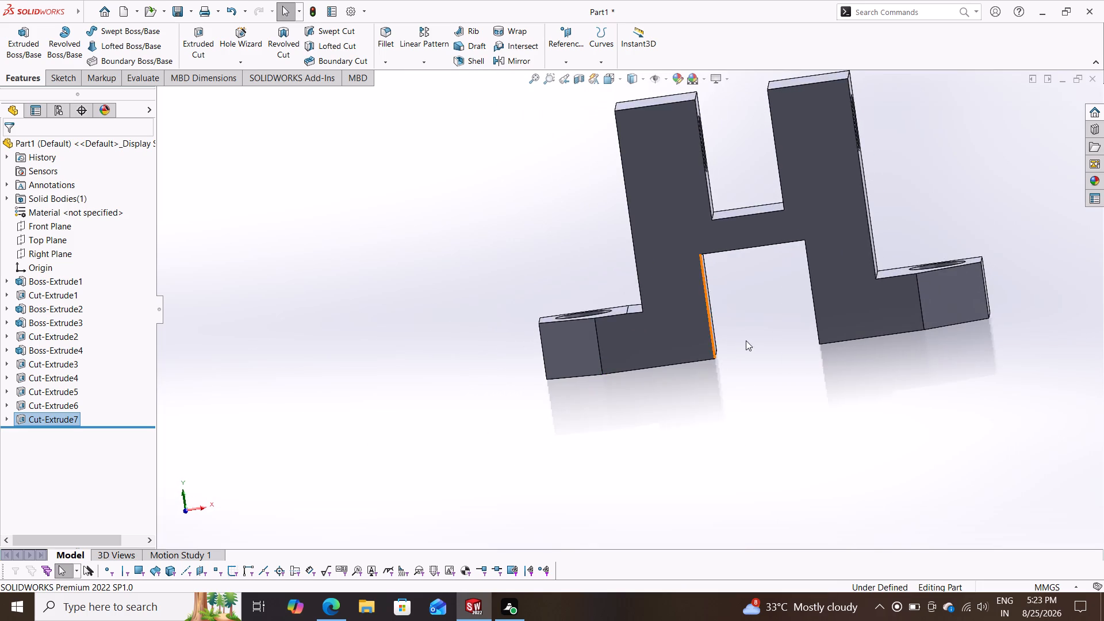
pyautogui.scroll(-3, 747, 332)
pyautogui.scroll(6, 745, 332)
pyautogui.moveTo(731, 327); pyautogui.dragTo(741, 415, button='middle')
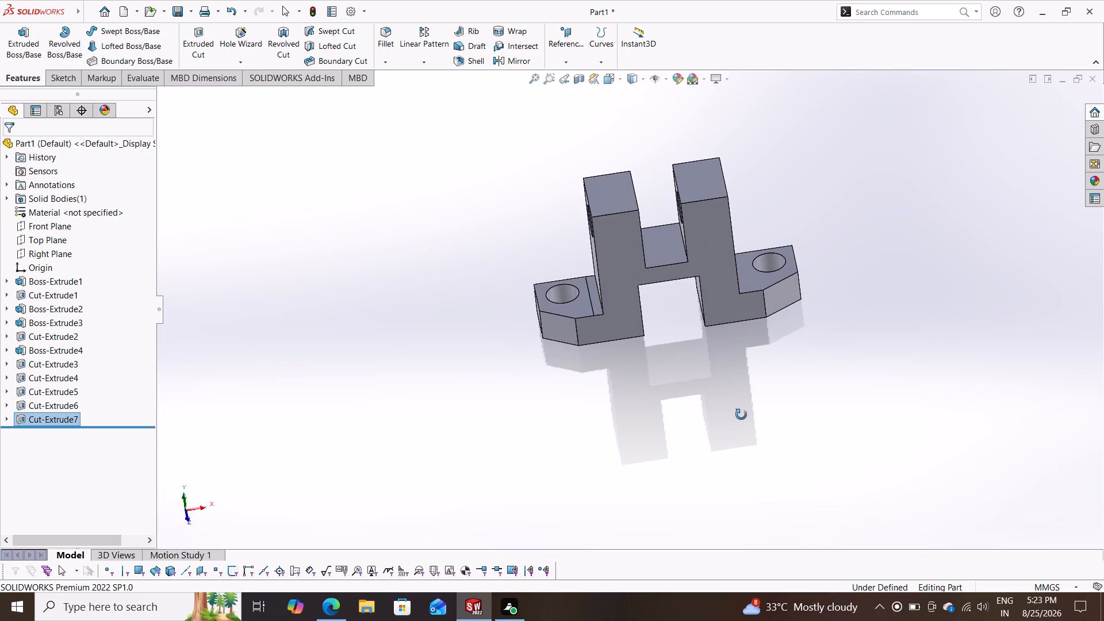
pyautogui.moveTo(741, 415); pyautogui.dragTo(754, 331, button='middle')
pyautogui.scroll(-4, 614, 329)
pyautogui.scroll(-7, 662, 304)
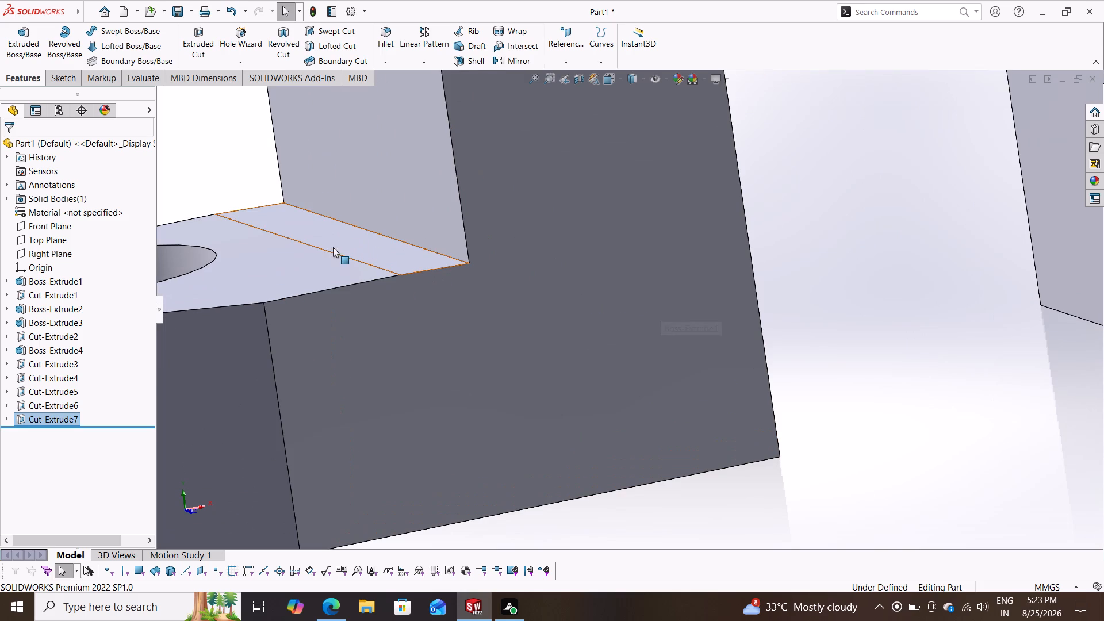
pyautogui.press('Escape')
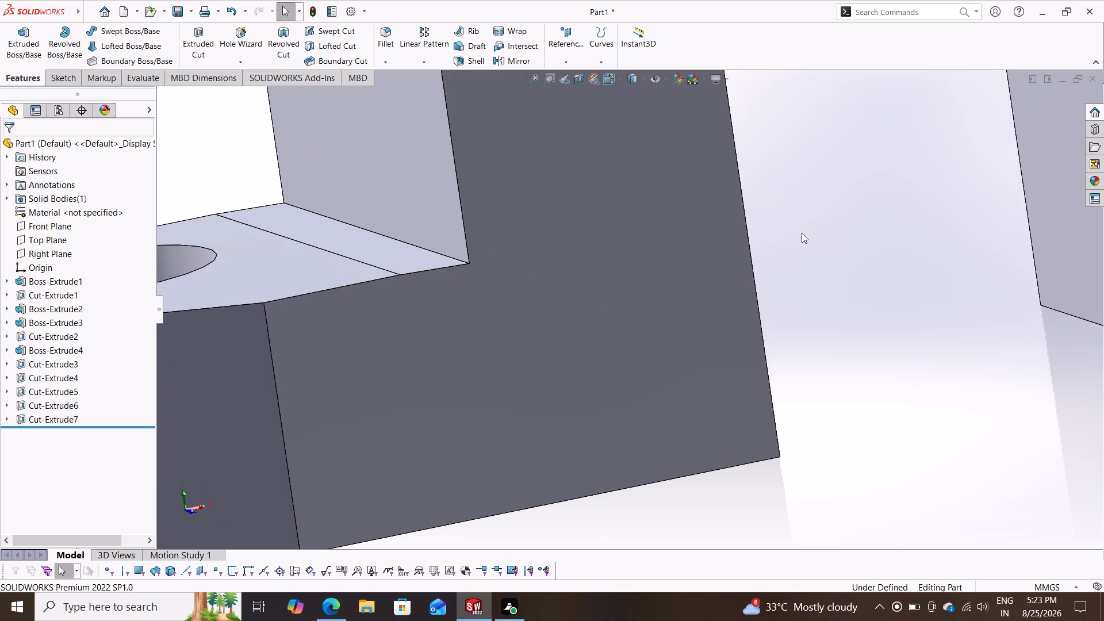
pyautogui.scroll(6, 519, 362)
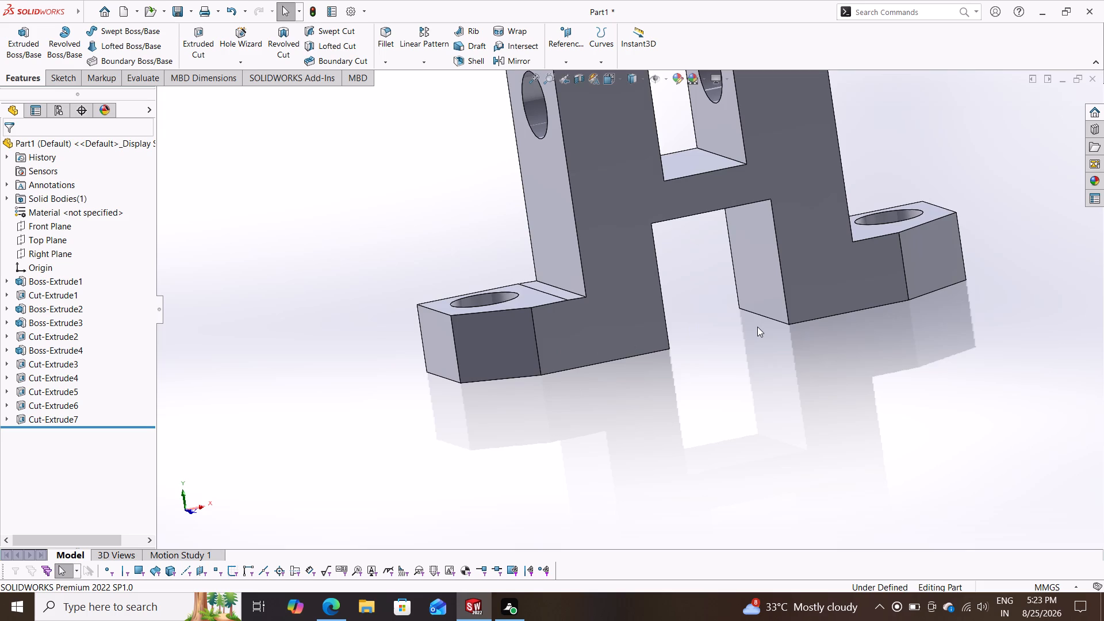
pyautogui.moveTo(758, 325); pyautogui.dragTo(728, 375, button='middle')
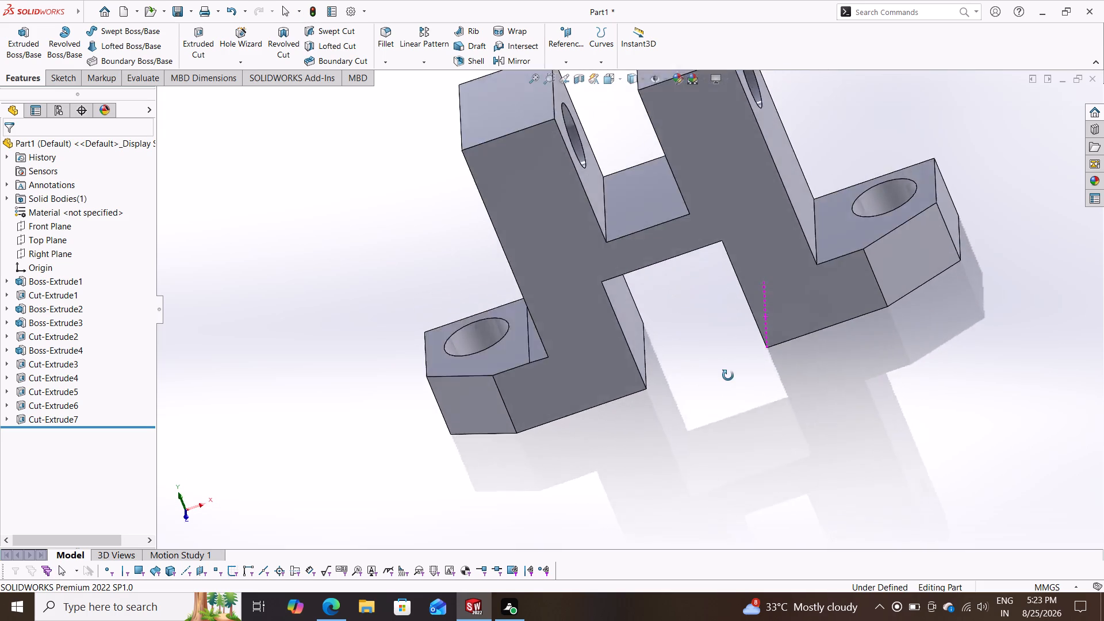
pyautogui.moveTo(728, 375); pyautogui.dragTo(732, 328, button='middle')
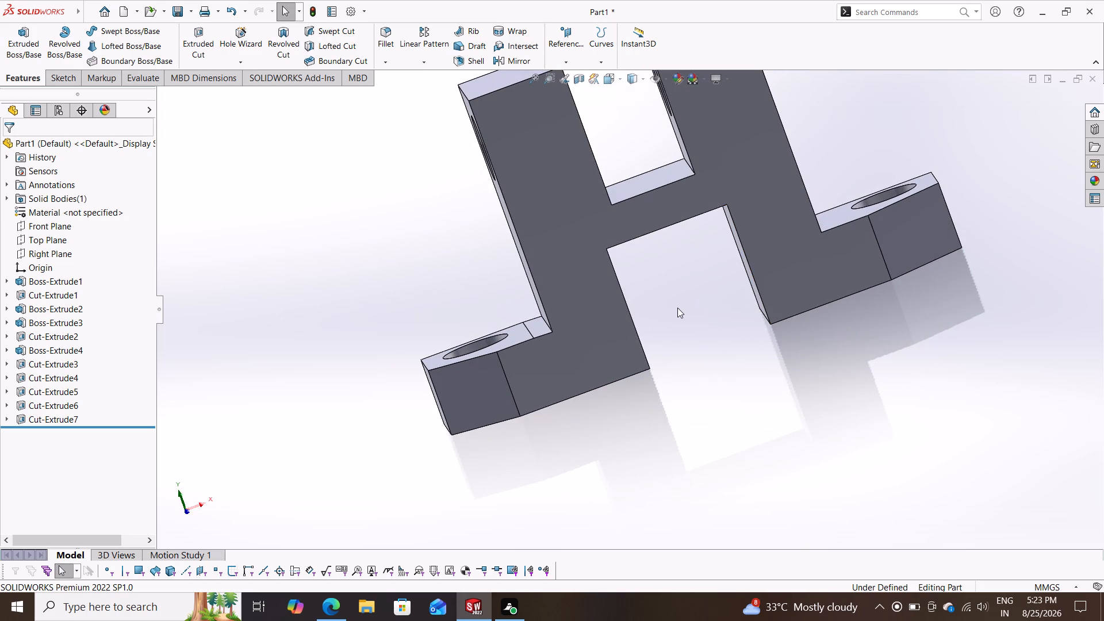
pyautogui.scroll(-1, 642, 317)
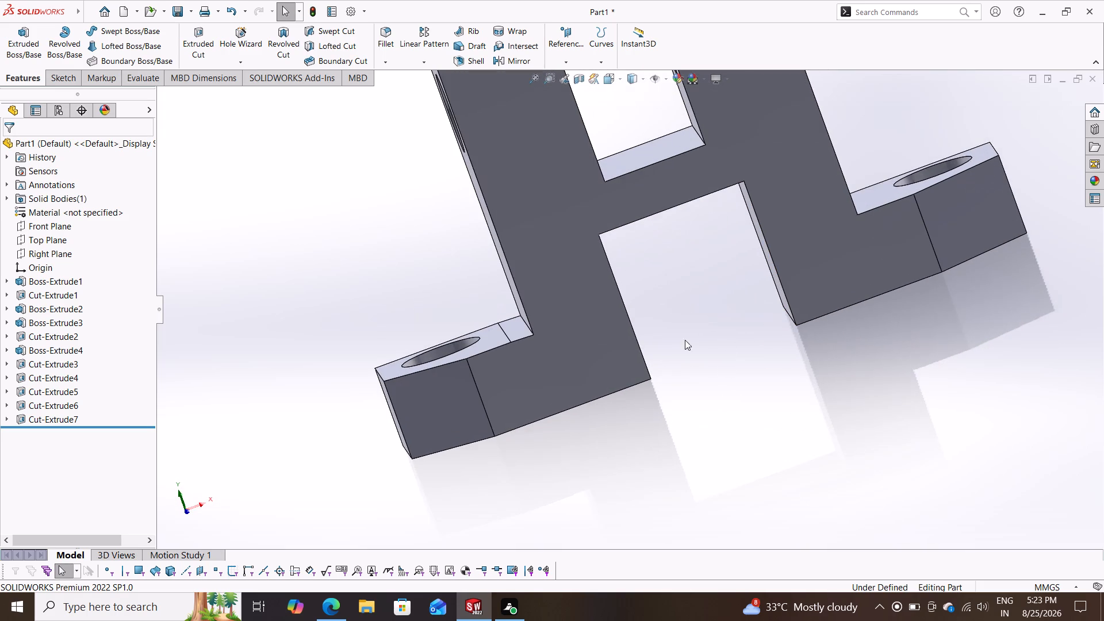
pyautogui.scroll(4, 739, 344)
pyautogui.scroll(1, 856, 225)
pyautogui.moveTo(853, 227); pyautogui.dragTo(771, 319, button='middle')
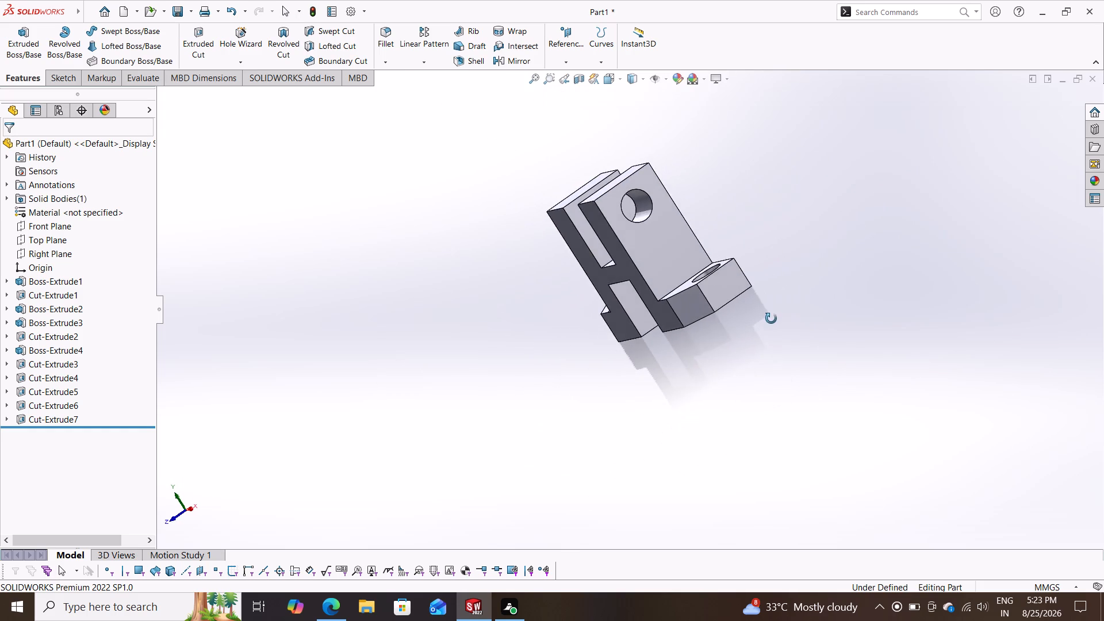
pyautogui.moveTo(771, 319); pyautogui.dragTo(926, 306, button='middle')
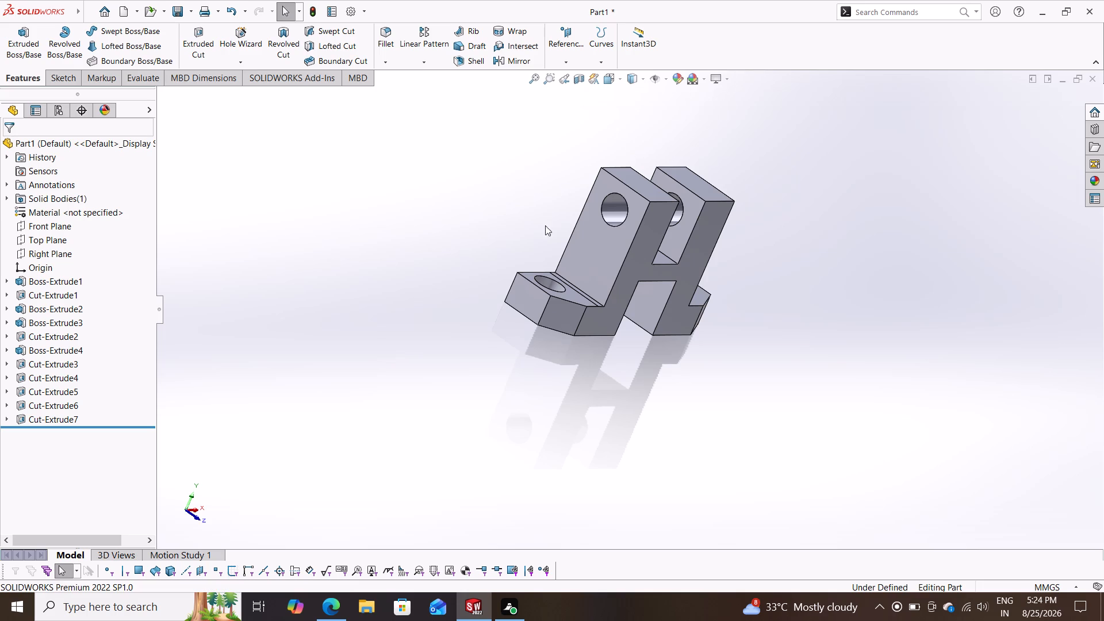
pyautogui.moveTo(680, 407); pyautogui.dragTo(596, 462, button='middle')
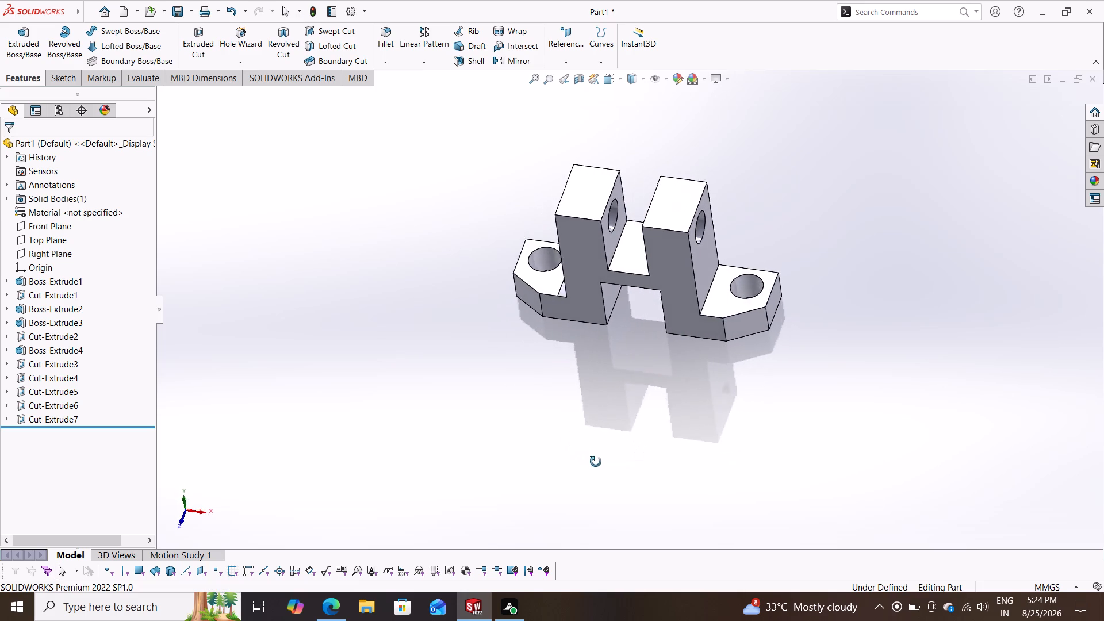
pyautogui.moveTo(596, 462); pyautogui.dragTo(601, 451, button='middle')
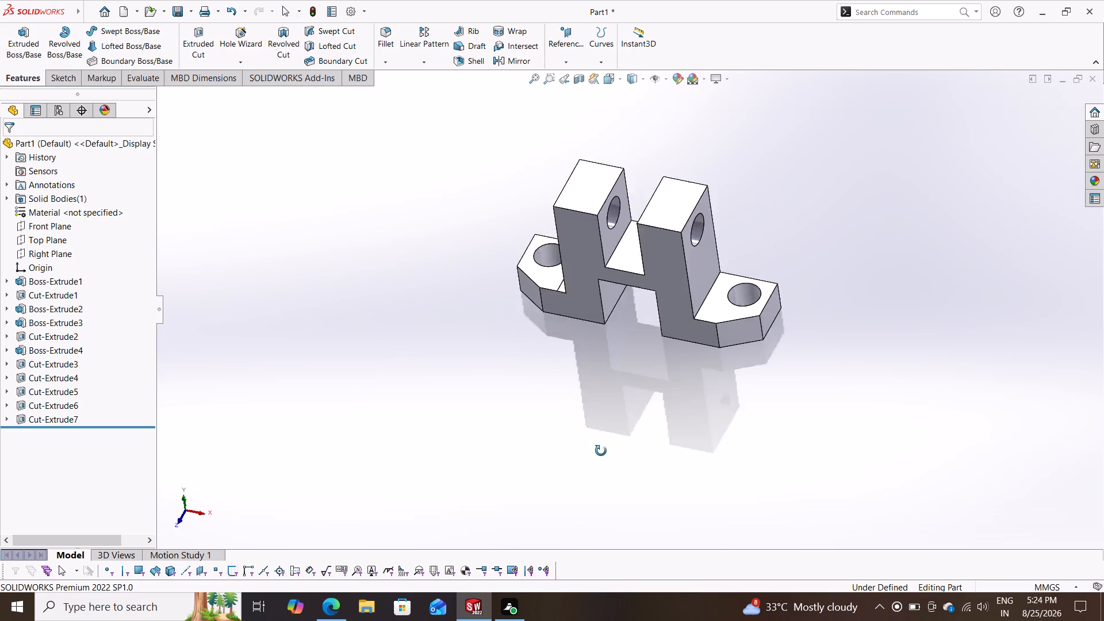
pyautogui.moveTo(601, 451); pyautogui.dragTo(641, 463, button='middle')
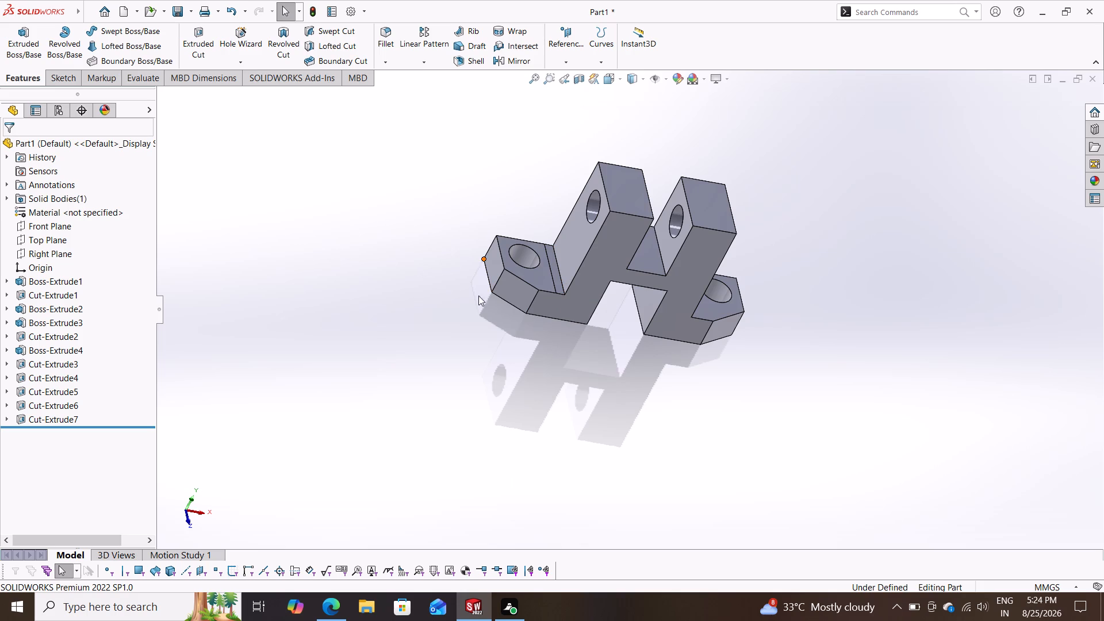
pyautogui.moveTo(668, 359); pyautogui.dragTo(512, 350, button='middle')
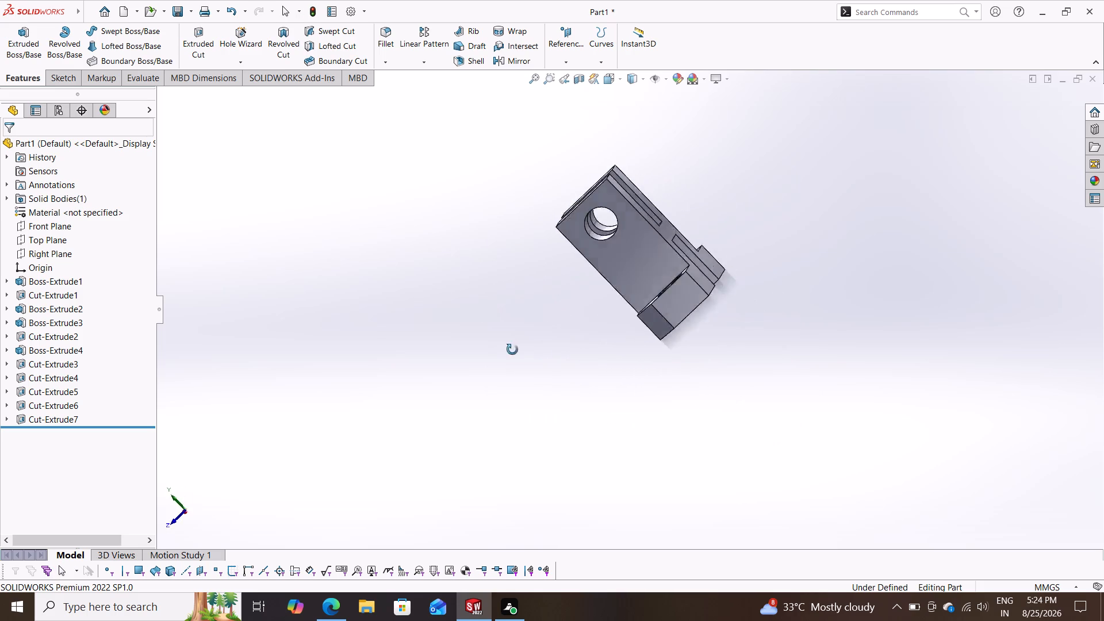
pyautogui.moveTo(512, 350); pyautogui.dragTo(665, 480, button='middle')
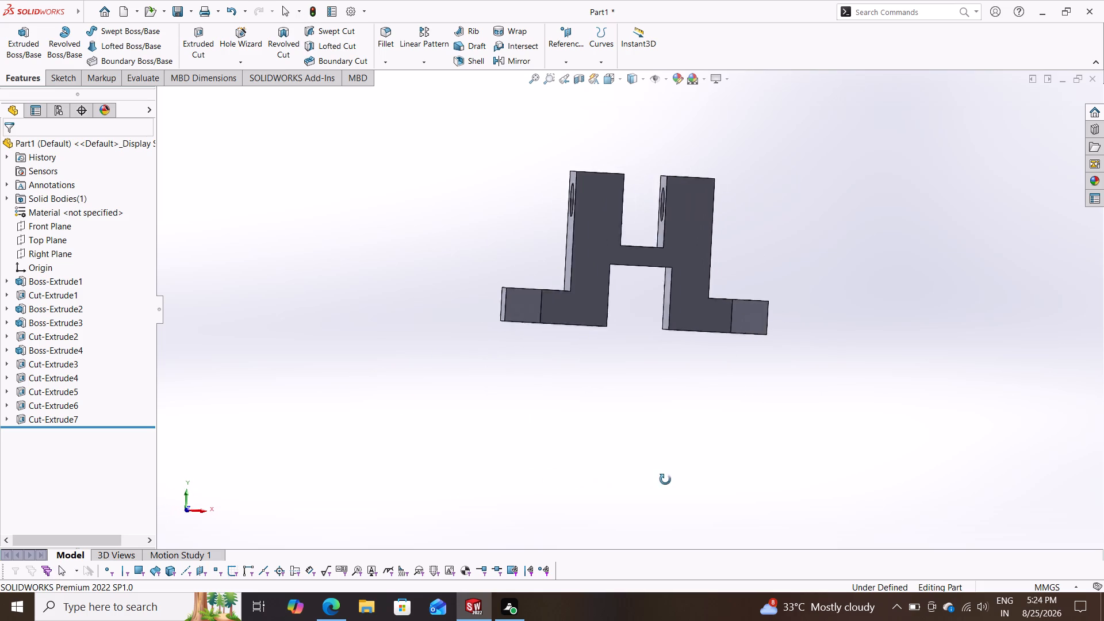
pyautogui.moveTo(665, 480); pyautogui.dragTo(691, 507, button='middle')
pyautogui.scroll(-1, 693, 502)
pyautogui.scroll(-2, 698, 280)
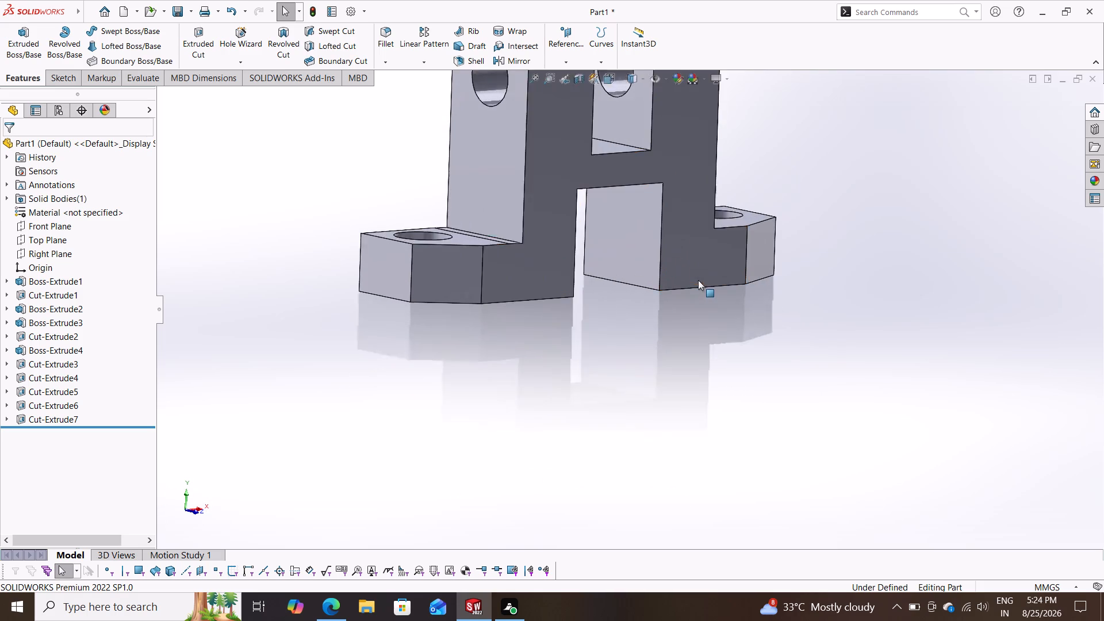
pyautogui.scroll(-1, 698, 280)
pyautogui.scroll(7, 654, 296)
pyautogui.moveTo(710, 260); pyautogui.dragTo(674, 317, button='middle')
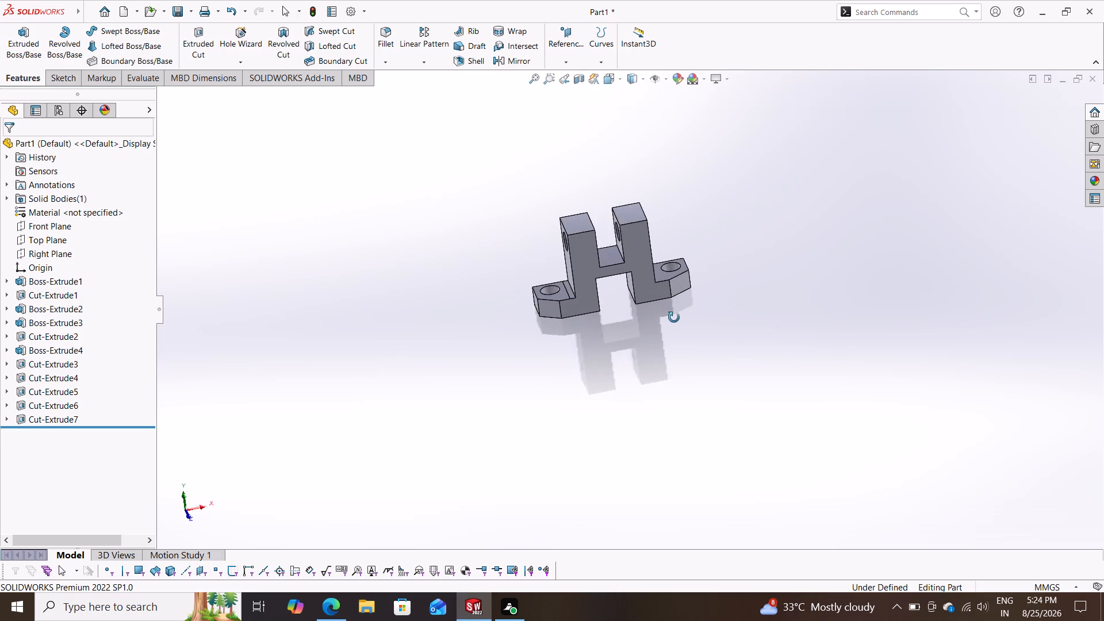
pyautogui.moveTo(674, 317); pyautogui.dragTo(692, 285, button='middle')
pyautogui.scroll(-2, 650, 306)
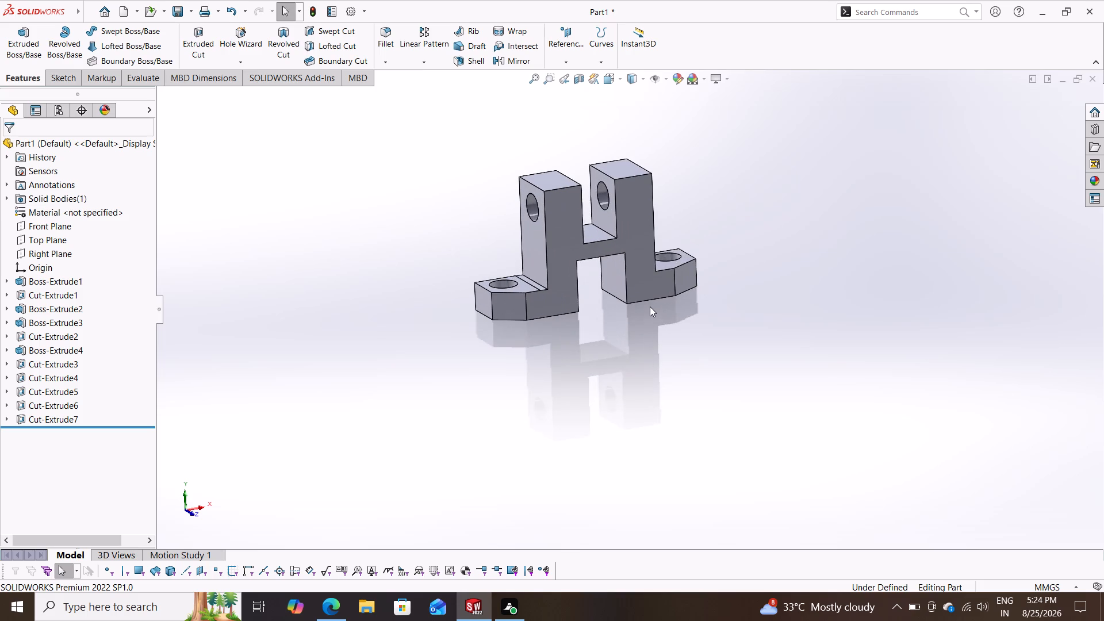
pyautogui.scroll(-2, 630, 305)
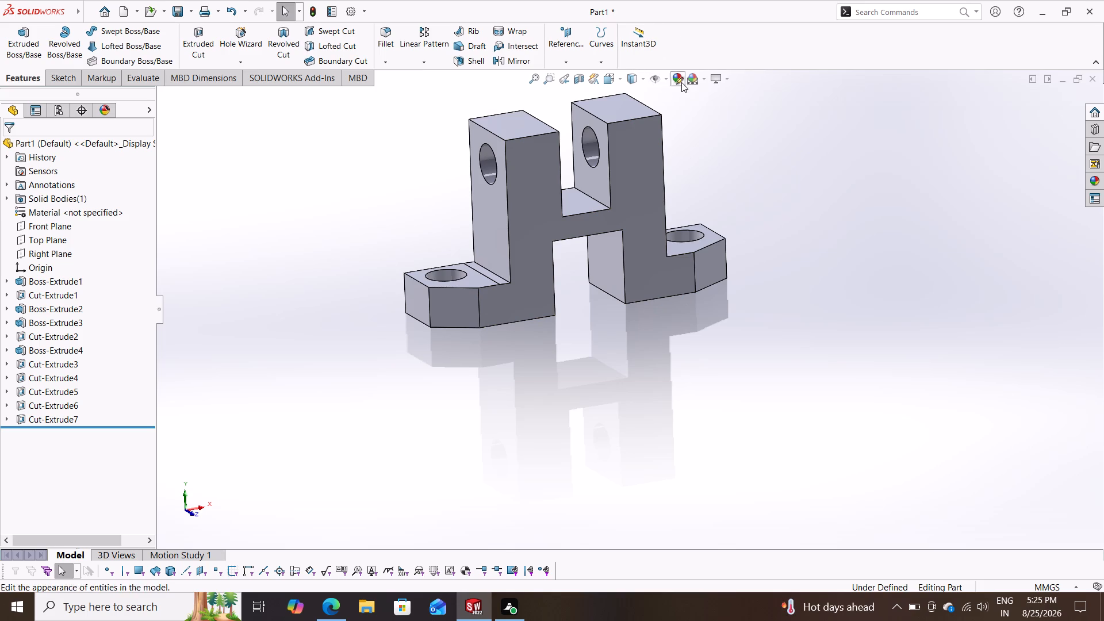
# Change the viewport scene to Plain White.
pyautogui.click(704, 76)
pyautogui.click(714, 107)
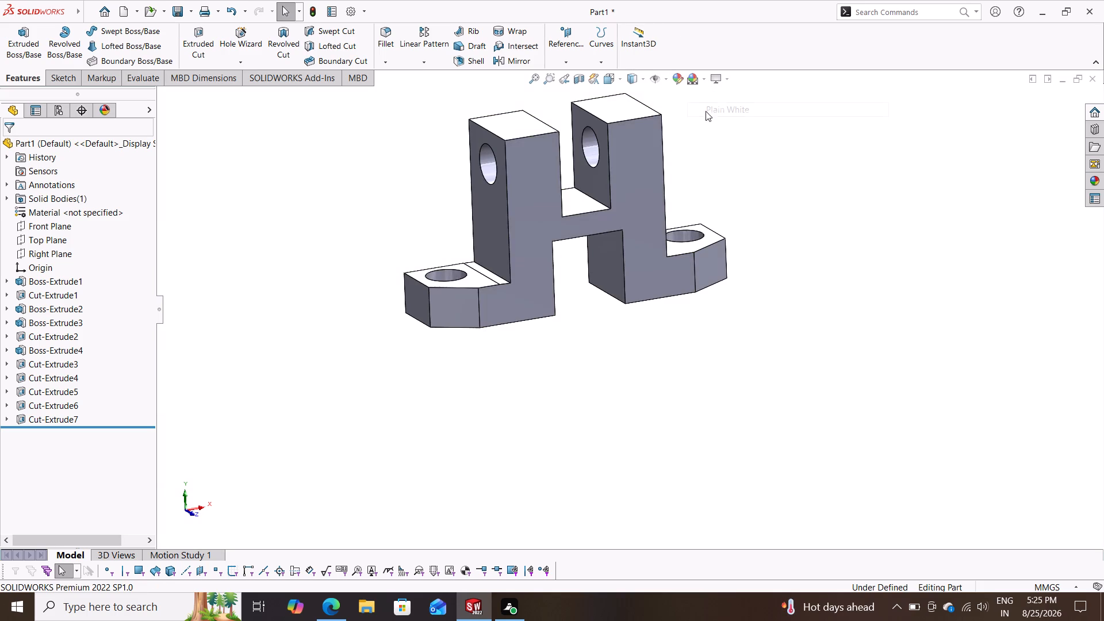
# Assign Plain Carbon Steel as the part's material.
pyautogui.moveTo(575, 324); pyautogui.dragTo(696, 412, button='middle')
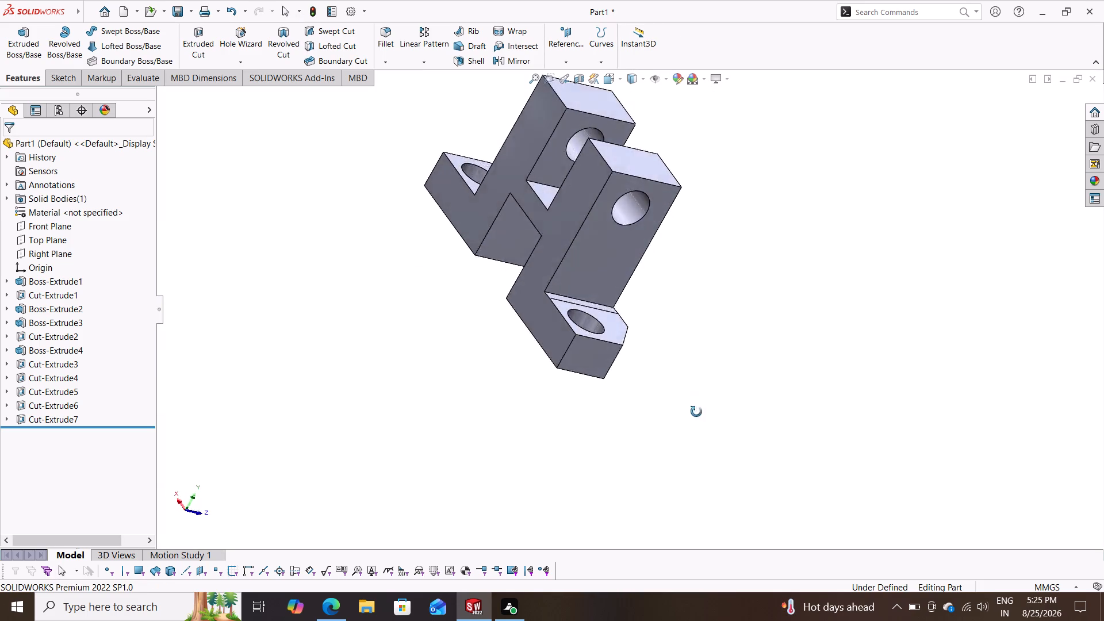
pyautogui.moveTo(696, 412); pyautogui.dragTo(377, 442, button='middle')
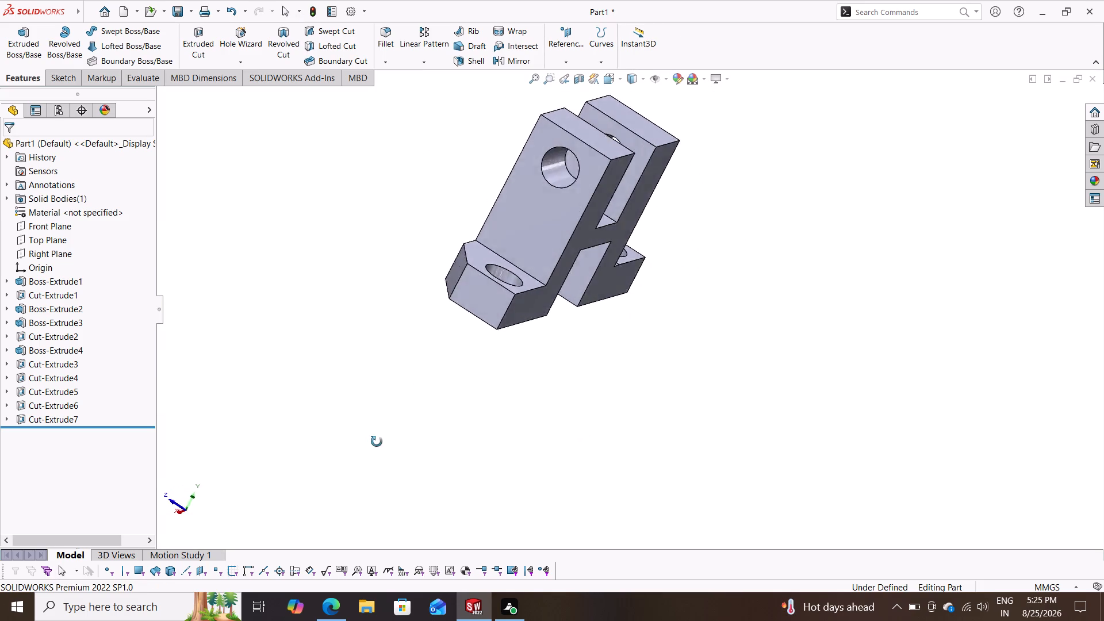
pyautogui.moveTo(377, 442); pyautogui.dragTo(551, 571, button='middle')
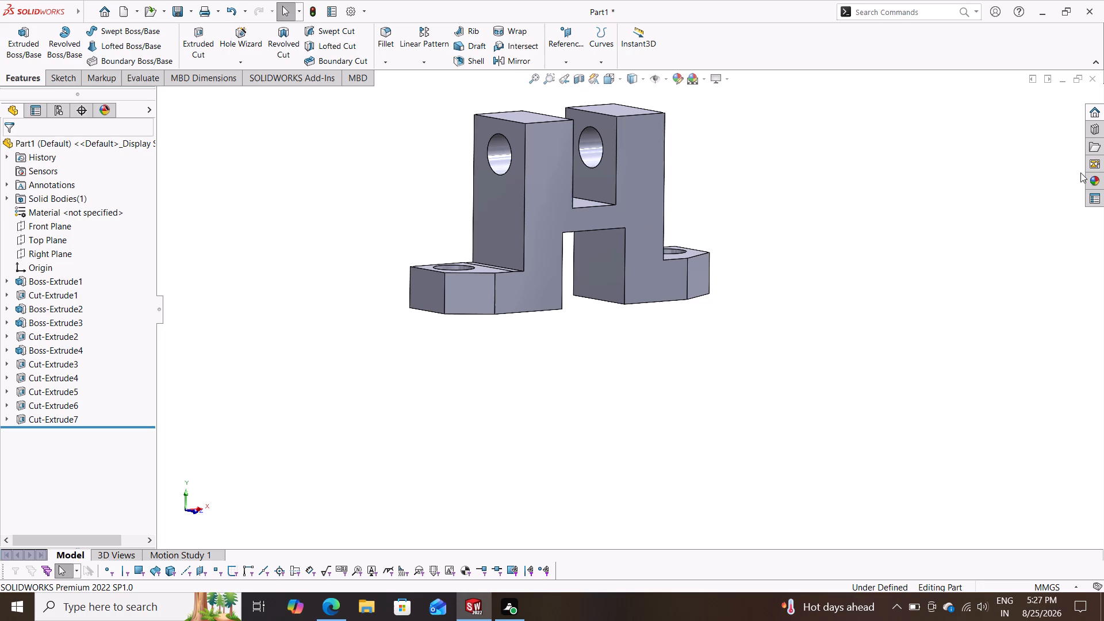
pyautogui.rightClick(43, 218)
pyautogui.click(80, 274)
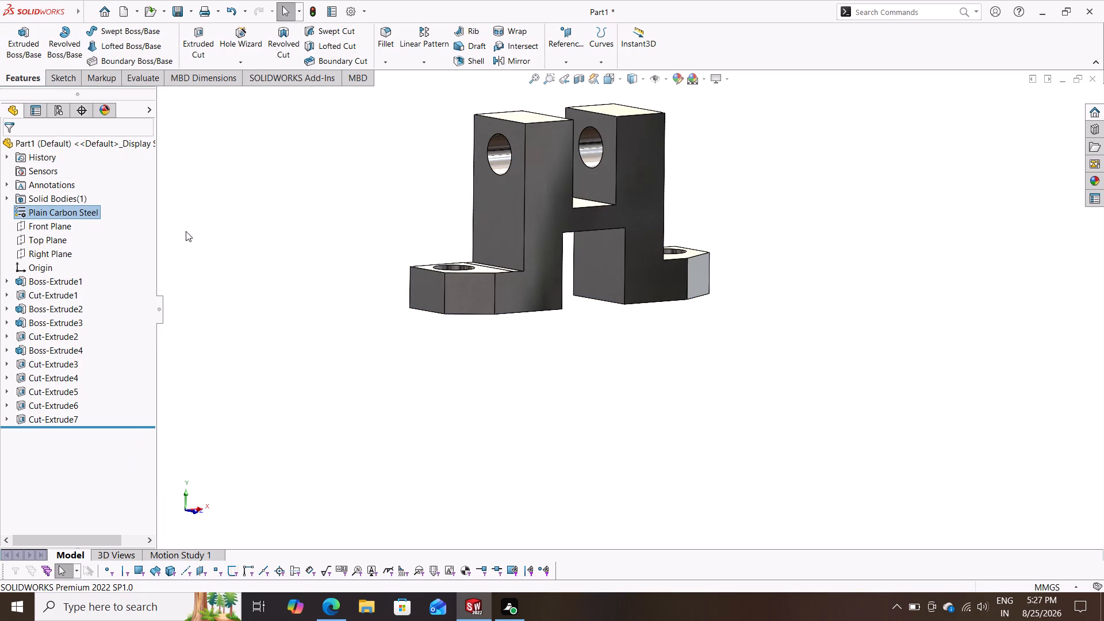
# Apply the polished steel metal appearance to the whole part.
pyautogui.moveTo(416, 235); pyautogui.dragTo(399, 267, button='middle')
pyautogui.scroll(-1, 441, 276)
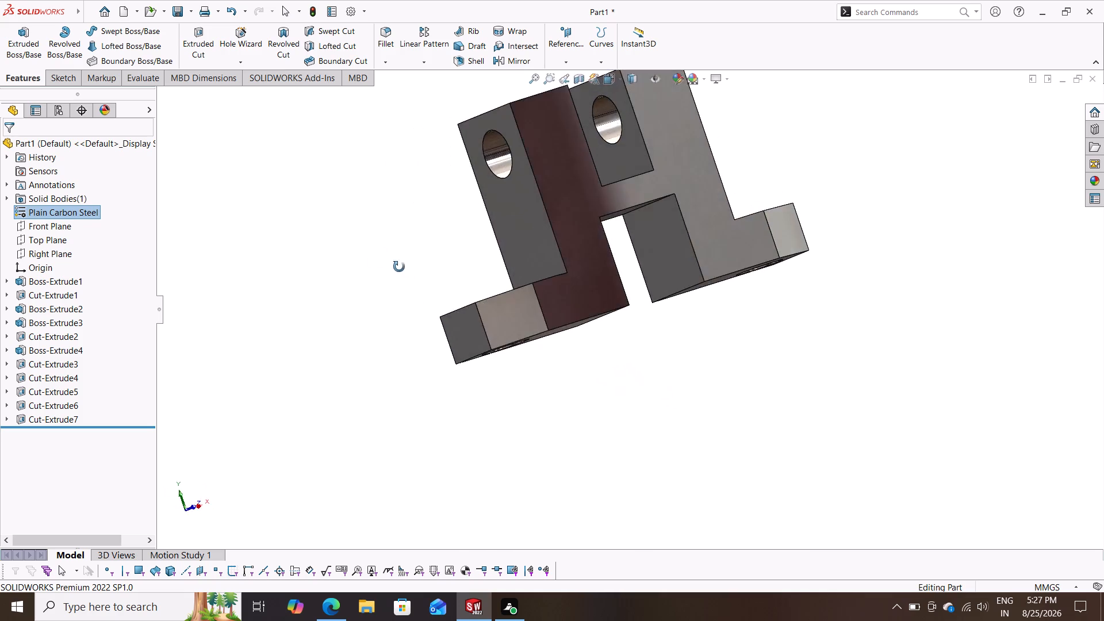
pyautogui.moveTo(399, 267); pyautogui.dragTo(281, 363, button='middle')
pyautogui.scroll(-3, 438, 330)
pyautogui.scroll(4, 465, 330)
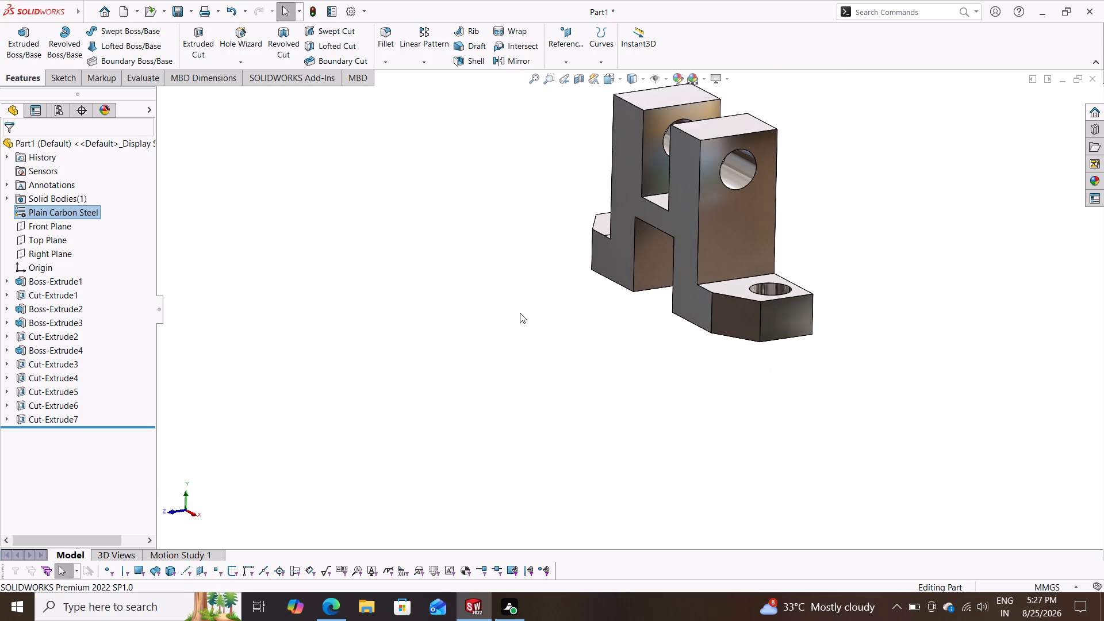
pyautogui.moveTo(818, 211); pyautogui.dragTo(852, 228, button='middle')
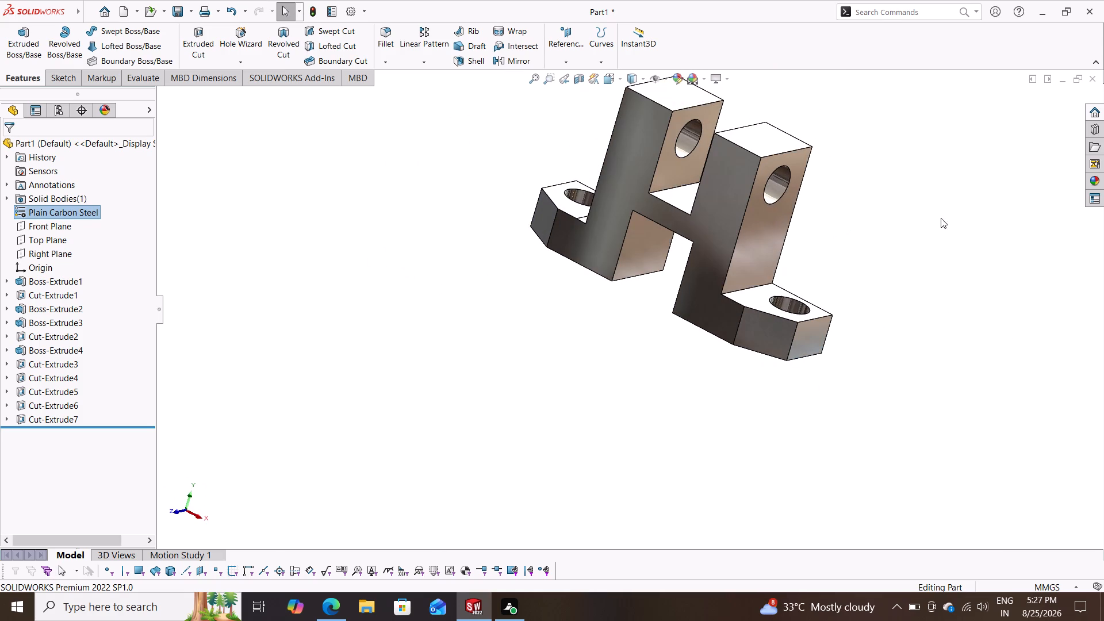
pyautogui.click(1097, 183)
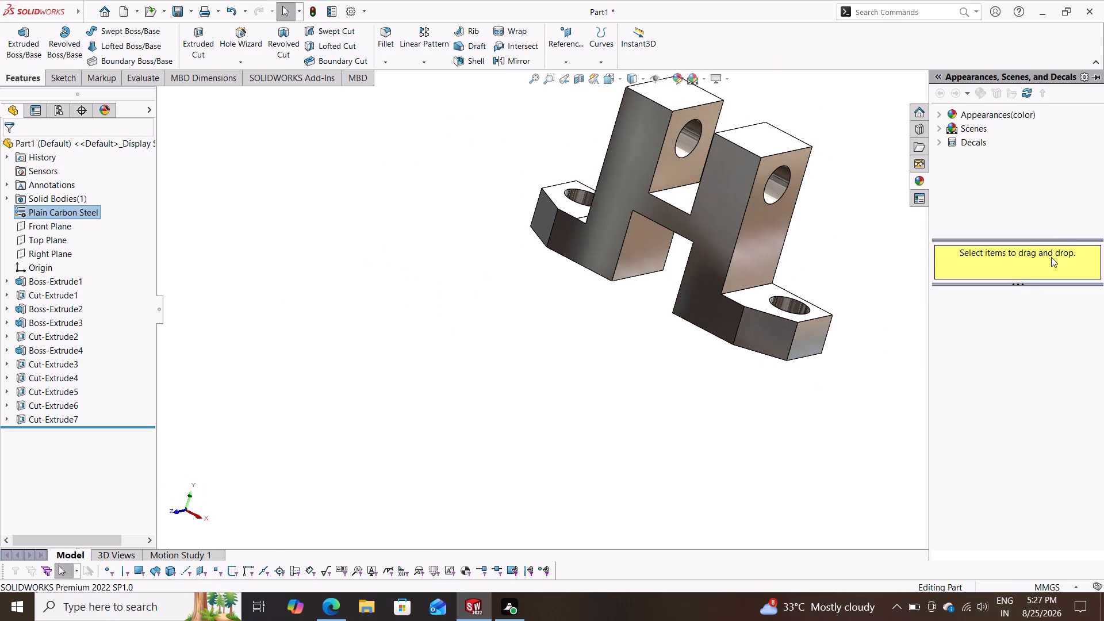
pyautogui.click(942, 114)
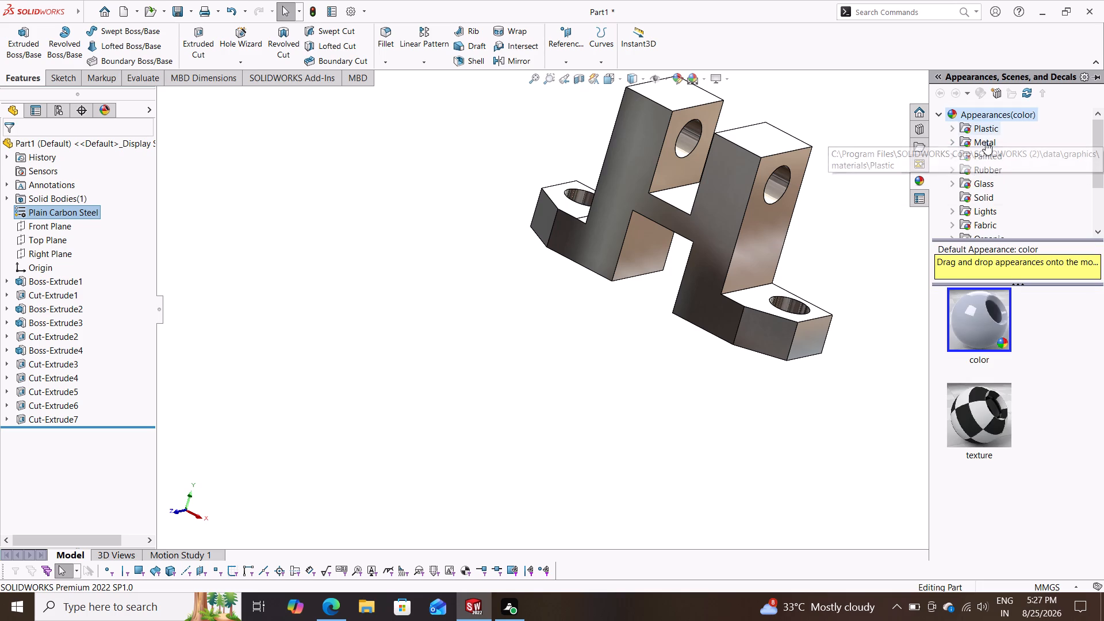
pyautogui.click(986, 142)
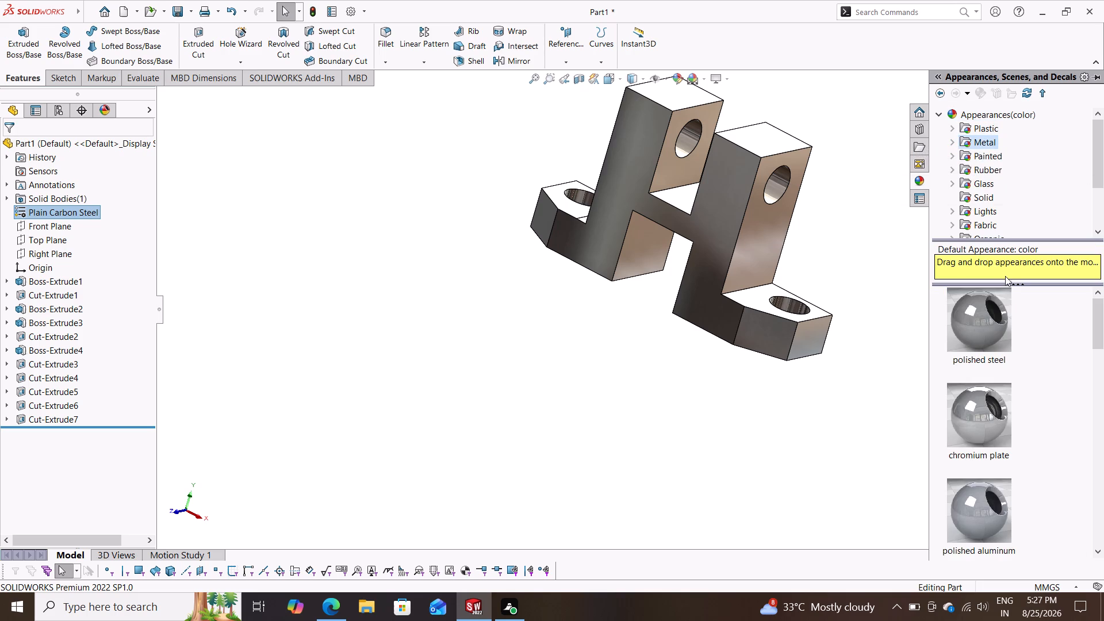
pyautogui.moveTo(979, 332); pyautogui.dragTo(733, 238)
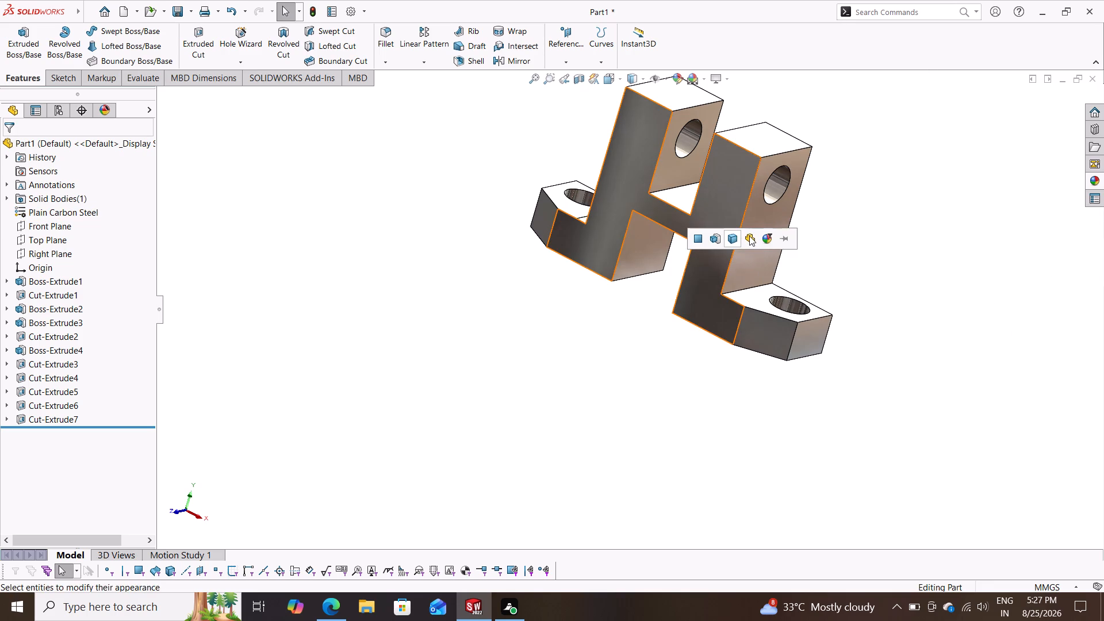
pyautogui.click(749, 236)
pyautogui.moveTo(876, 236); pyautogui.dragTo(624, 304, button='middle')
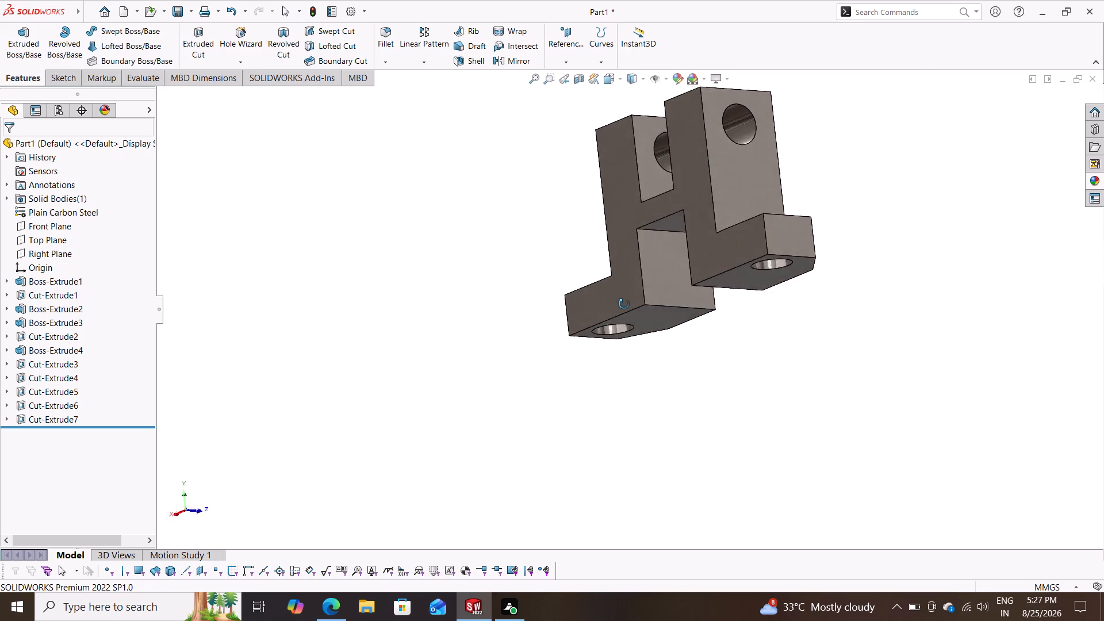
pyautogui.moveTo(624, 304); pyautogui.dragTo(624, 305, button='middle')
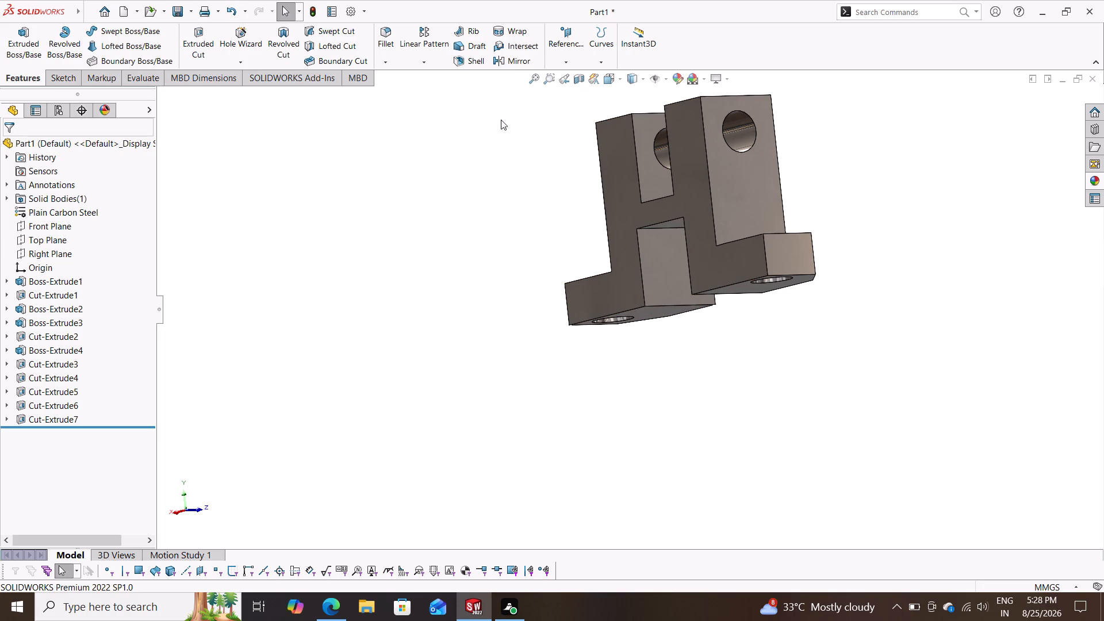
# Examine the polished steel part's uprights, connecting web, base ledges and holes from several angles.
pyautogui.moveTo(402, 193); pyautogui.dragTo(409, 193, button='middle')
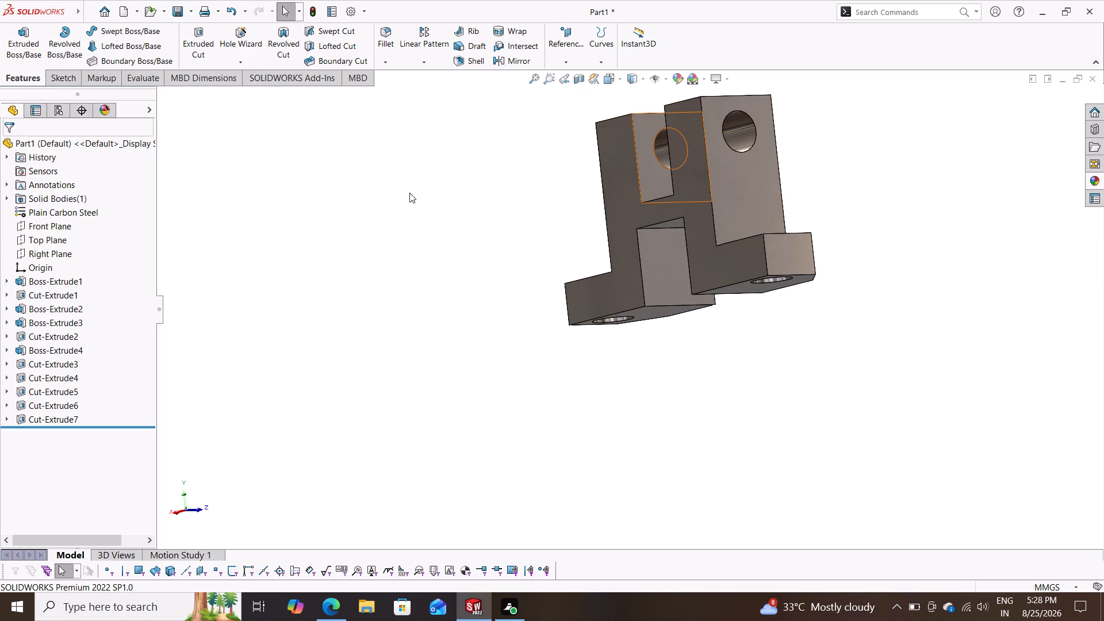
pyautogui.moveTo(409, 193); pyautogui.dragTo(742, 247, button='middle')
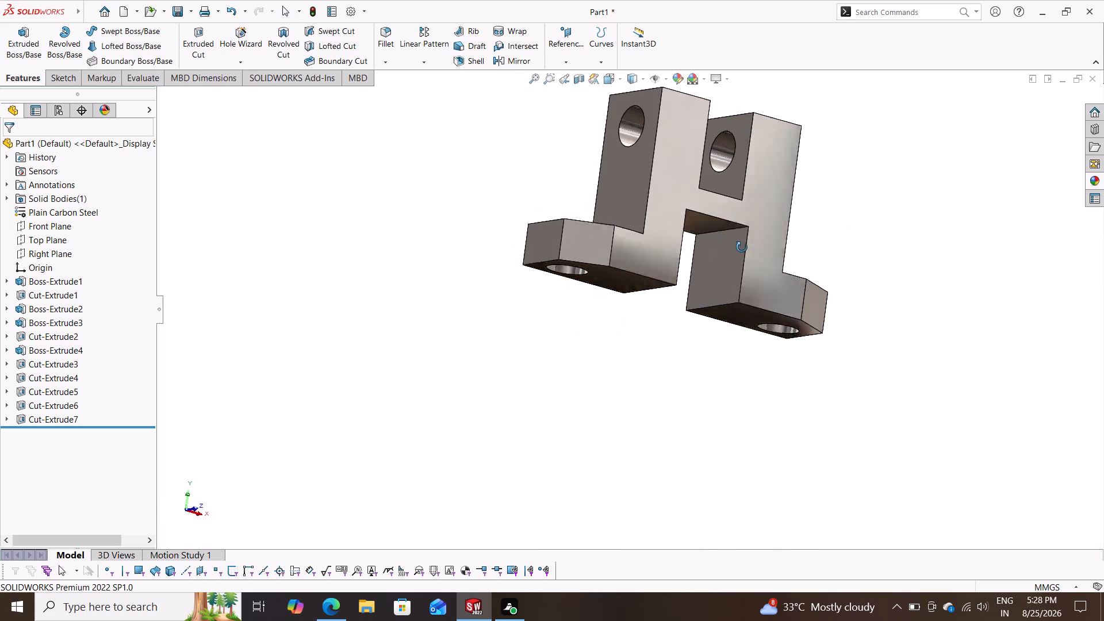
pyautogui.moveTo(742, 247); pyautogui.dragTo(622, 296, button='middle')
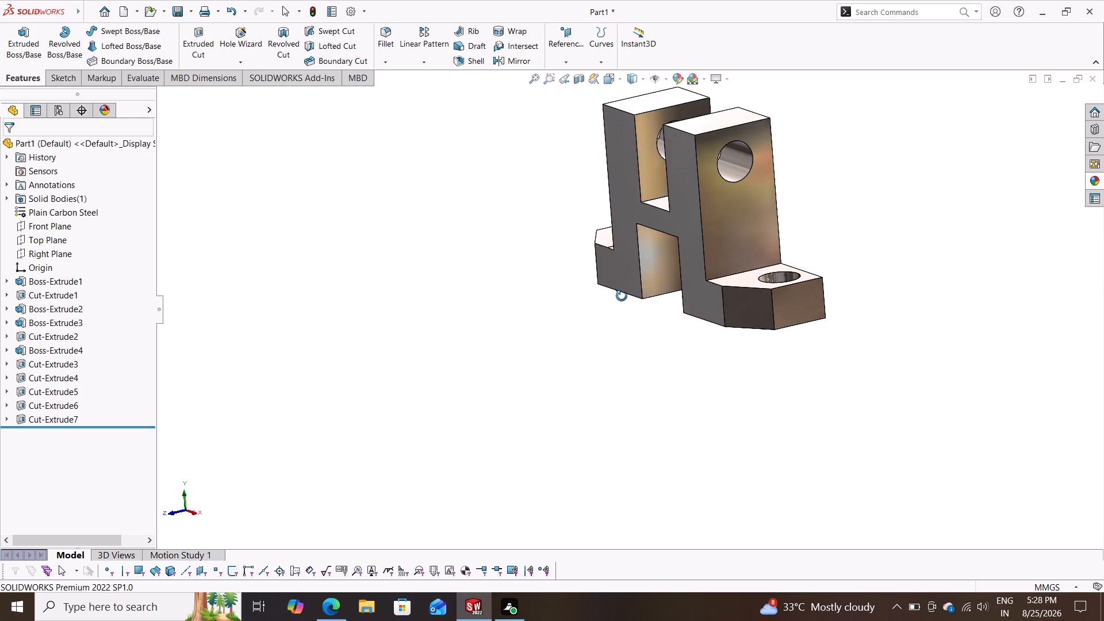
pyautogui.moveTo(622, 296); pyautogui.dragTo(749, 294, button='middle')
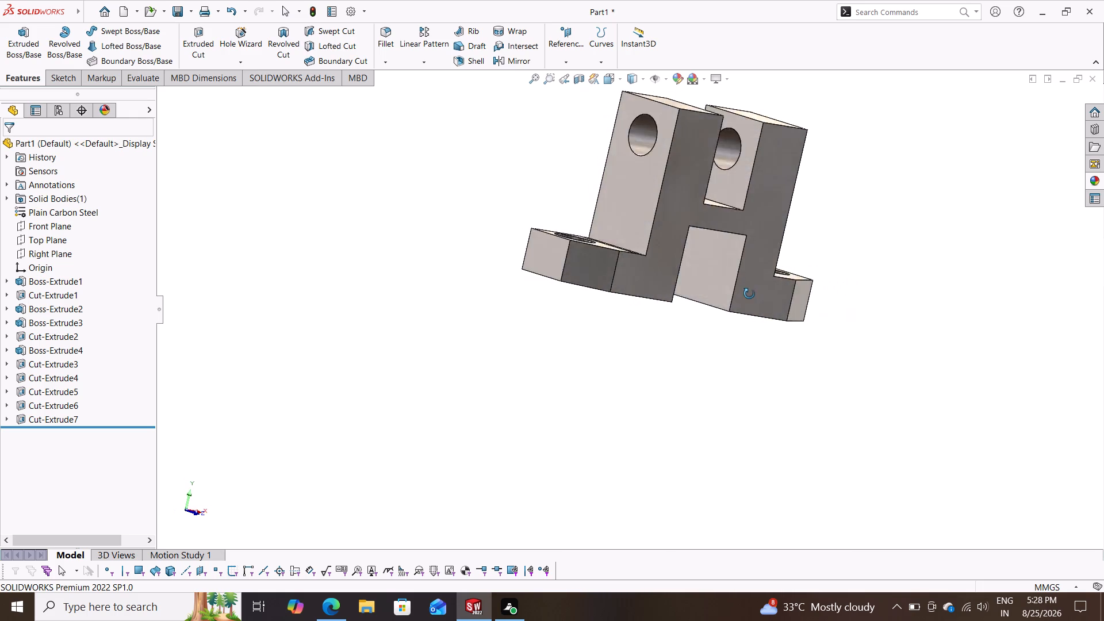
pyautogui.moveTo(749, 294); pyautogui.dragTo(696, 322, button='middle')
pyautogui.scroll(-1, 823, 300)
pyautogui.scroll(-1, 672, 302)
pyautogui.scroll(5, 672, 302)
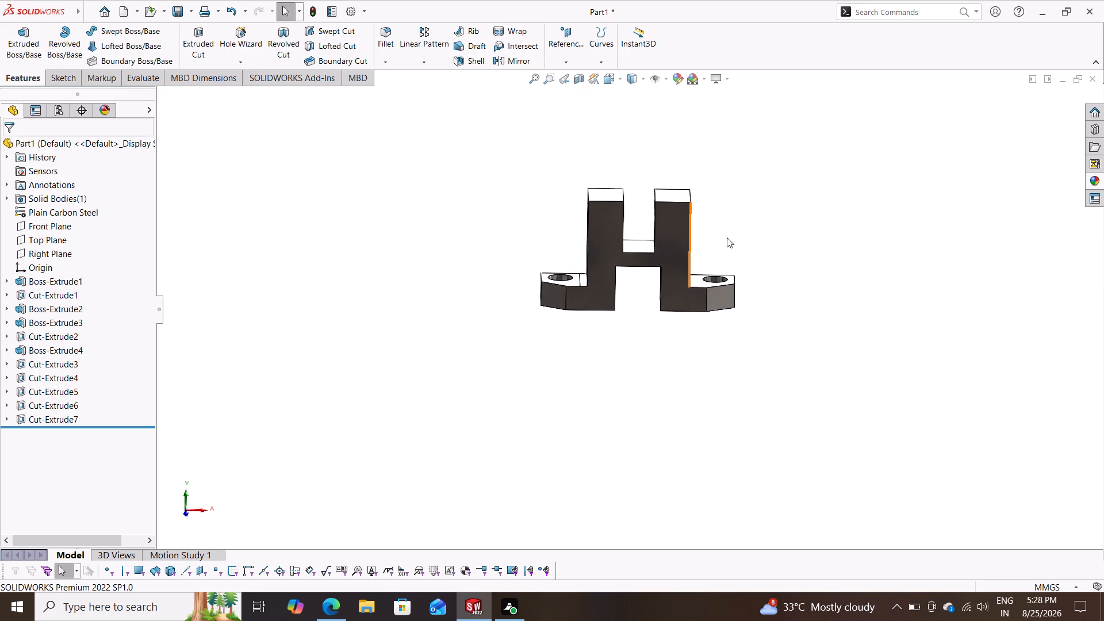
pyautogui.moveTo(764, 260); pyautogui.dragTo(733, 282, button='middle')
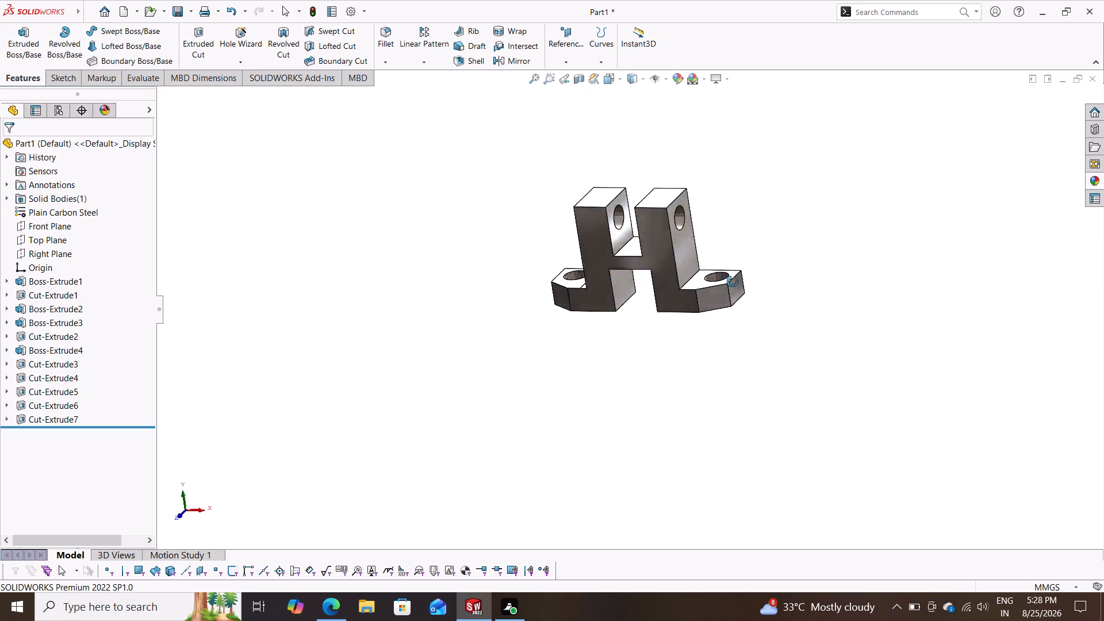
pyautogui.moveTo(733, 282); pyautogui.dragTo(759, 237, button='middle')
pyautogui.scroll(1, 759, 237)
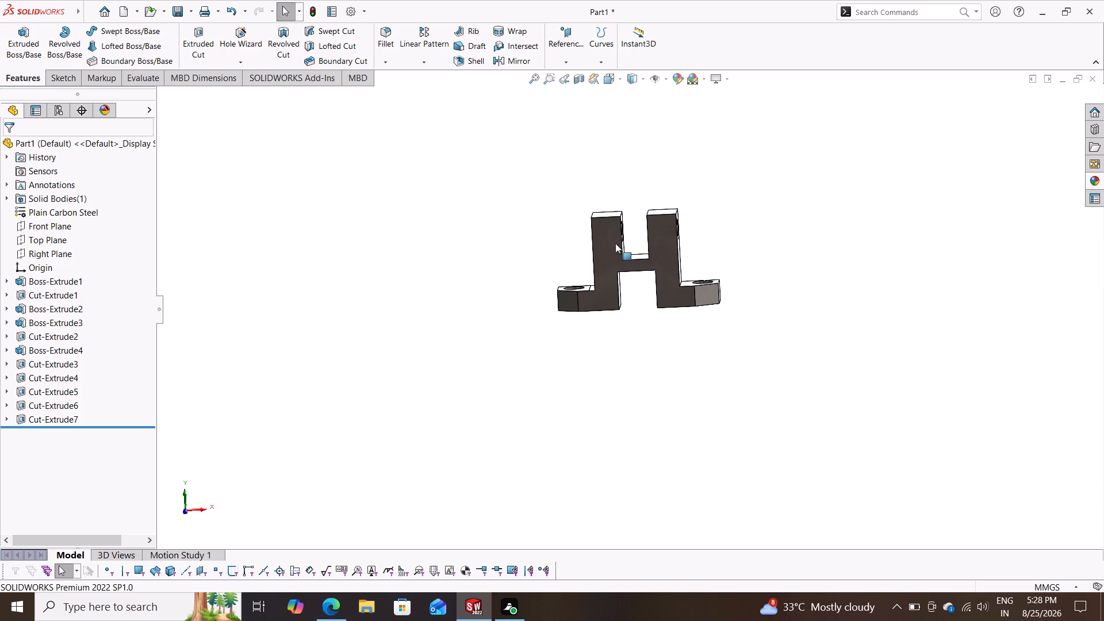
pyautogui.scroll(-4, 651, 239)
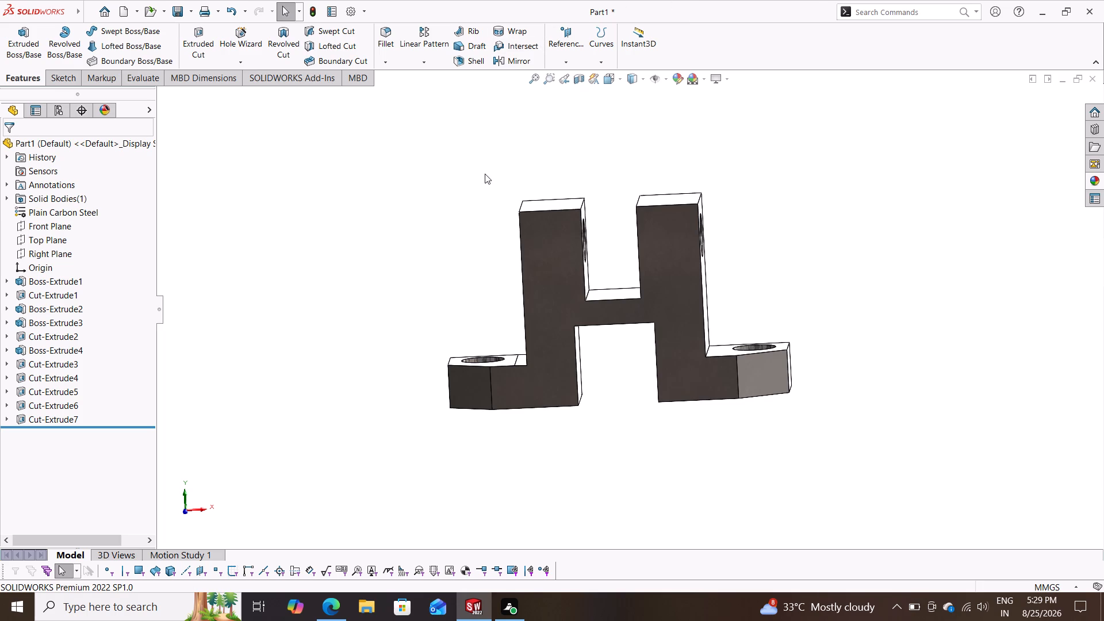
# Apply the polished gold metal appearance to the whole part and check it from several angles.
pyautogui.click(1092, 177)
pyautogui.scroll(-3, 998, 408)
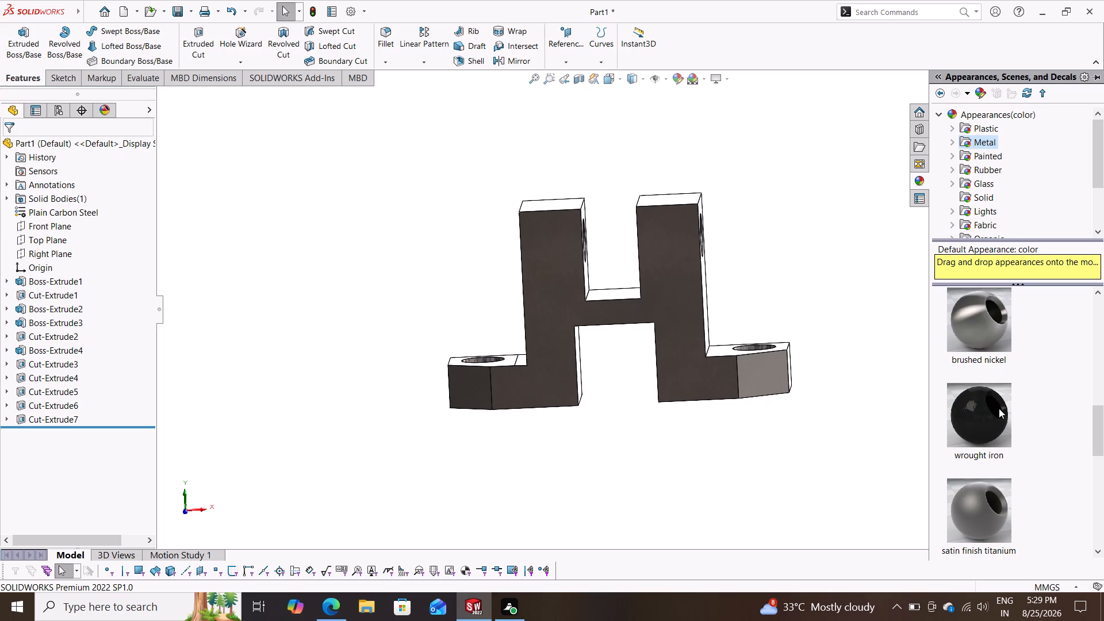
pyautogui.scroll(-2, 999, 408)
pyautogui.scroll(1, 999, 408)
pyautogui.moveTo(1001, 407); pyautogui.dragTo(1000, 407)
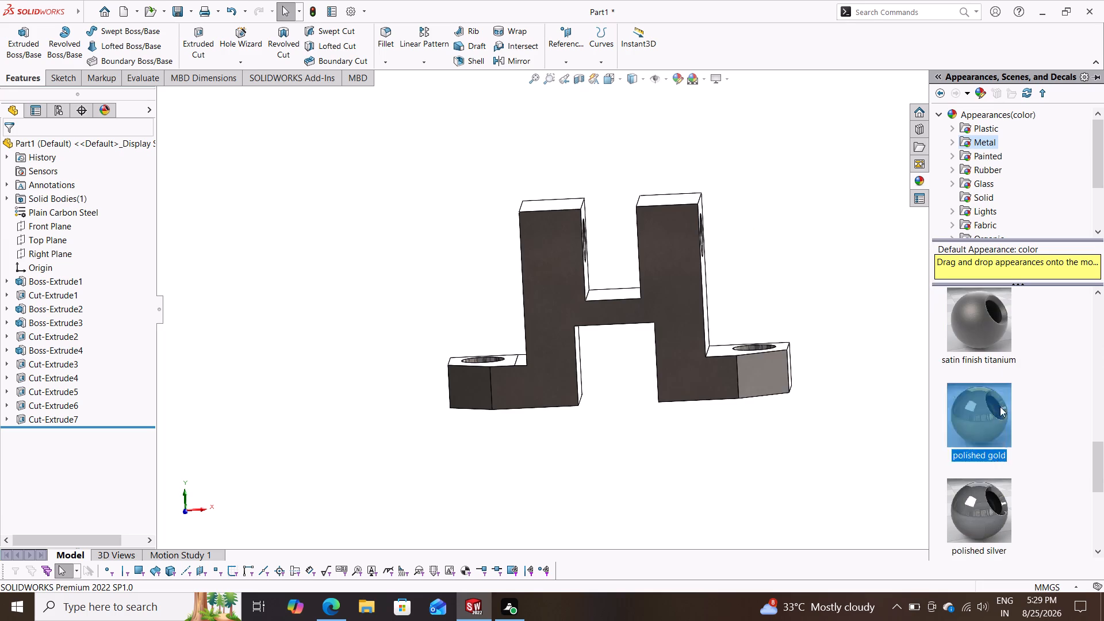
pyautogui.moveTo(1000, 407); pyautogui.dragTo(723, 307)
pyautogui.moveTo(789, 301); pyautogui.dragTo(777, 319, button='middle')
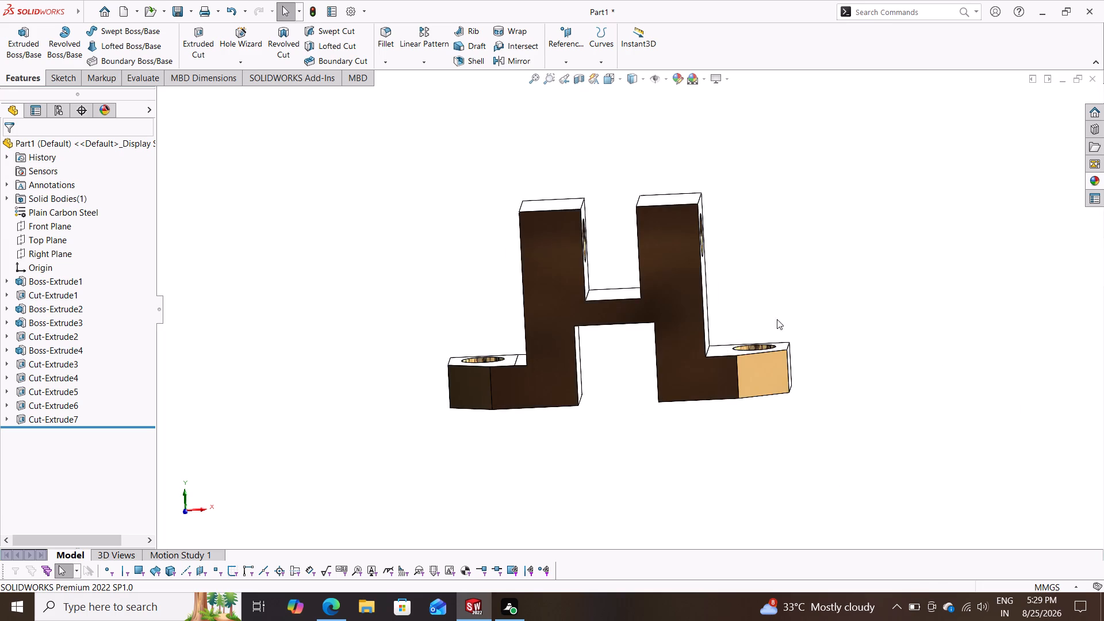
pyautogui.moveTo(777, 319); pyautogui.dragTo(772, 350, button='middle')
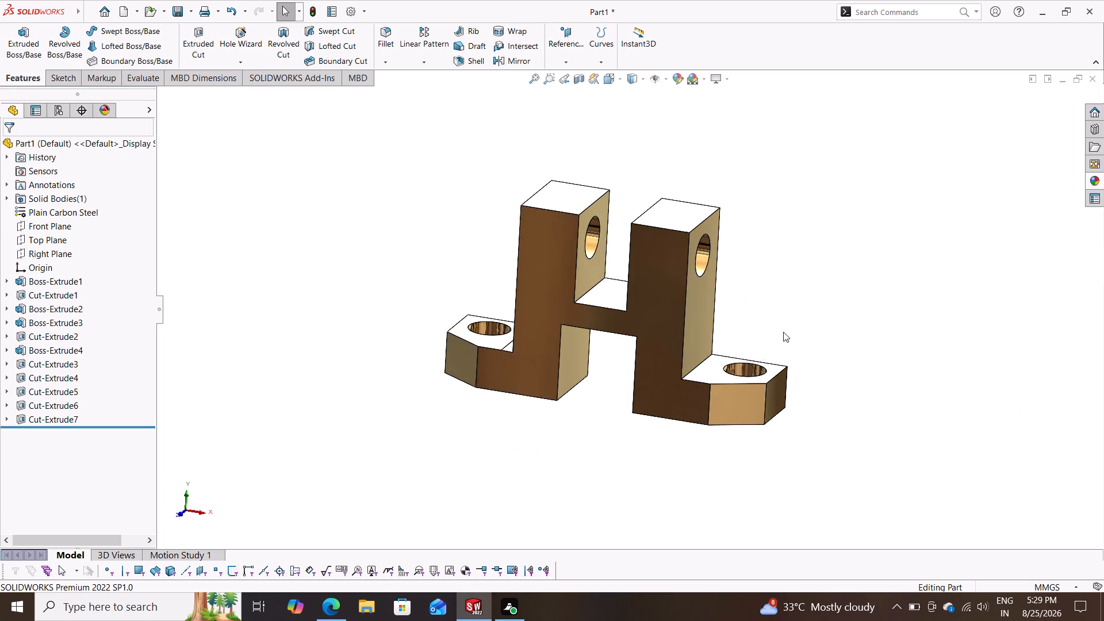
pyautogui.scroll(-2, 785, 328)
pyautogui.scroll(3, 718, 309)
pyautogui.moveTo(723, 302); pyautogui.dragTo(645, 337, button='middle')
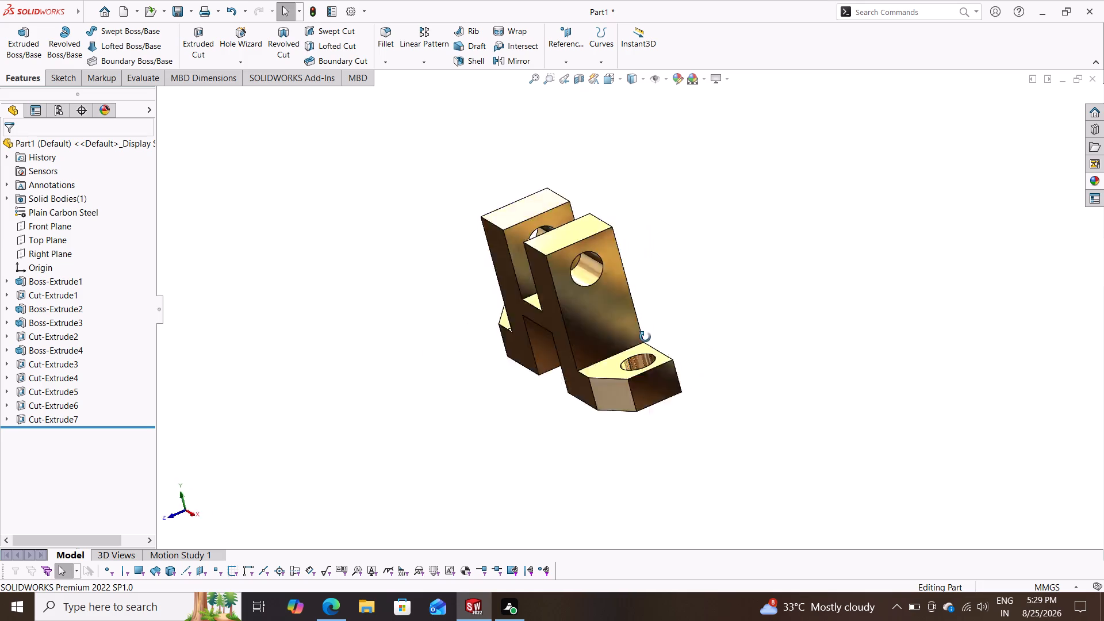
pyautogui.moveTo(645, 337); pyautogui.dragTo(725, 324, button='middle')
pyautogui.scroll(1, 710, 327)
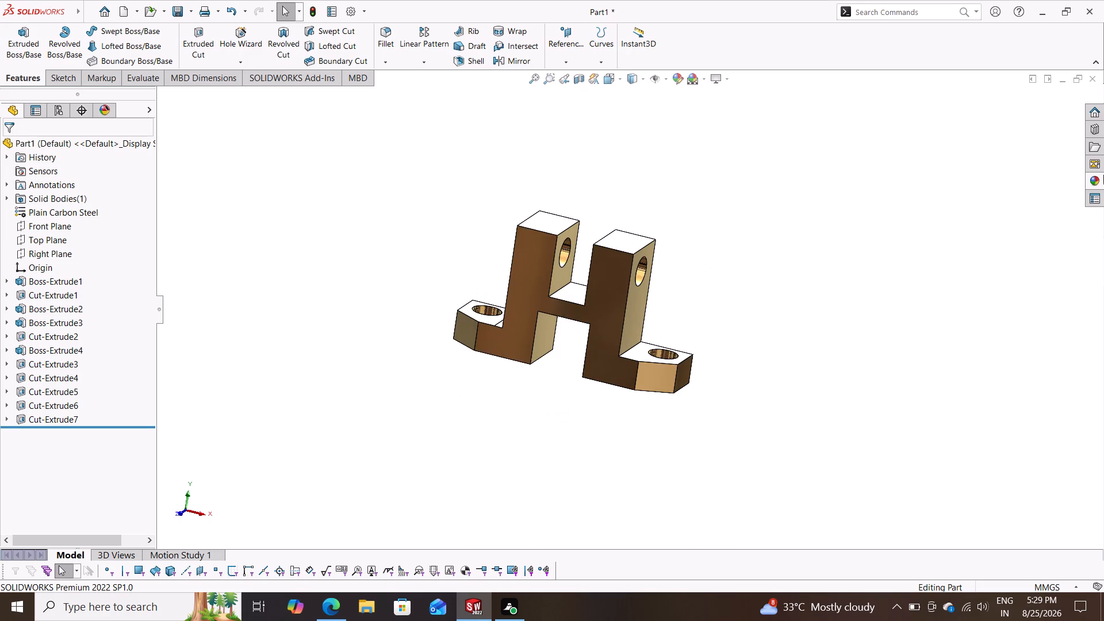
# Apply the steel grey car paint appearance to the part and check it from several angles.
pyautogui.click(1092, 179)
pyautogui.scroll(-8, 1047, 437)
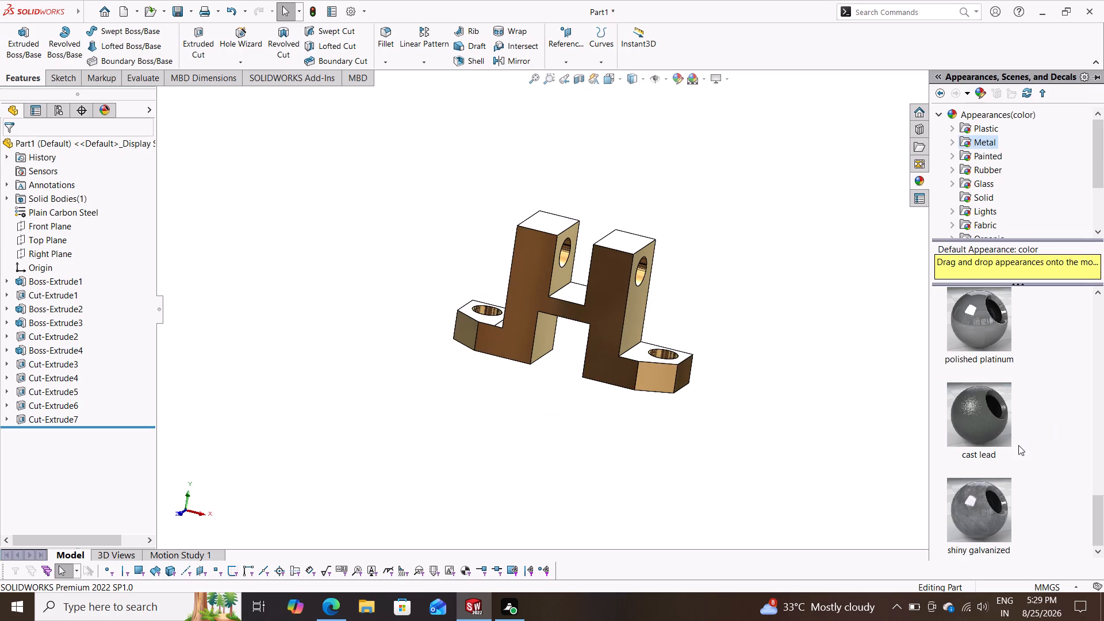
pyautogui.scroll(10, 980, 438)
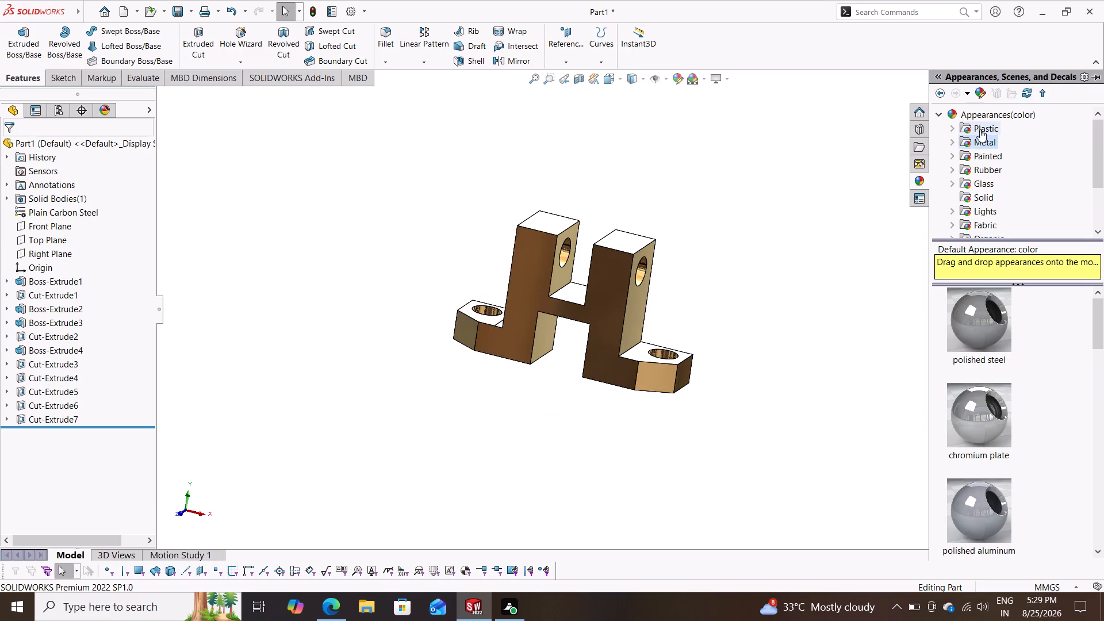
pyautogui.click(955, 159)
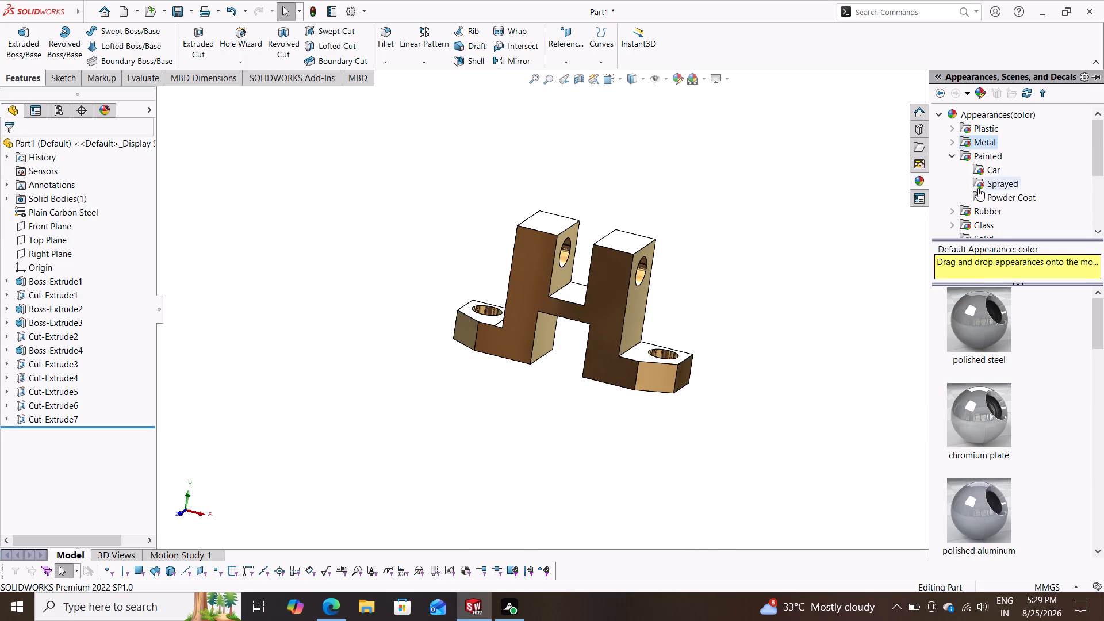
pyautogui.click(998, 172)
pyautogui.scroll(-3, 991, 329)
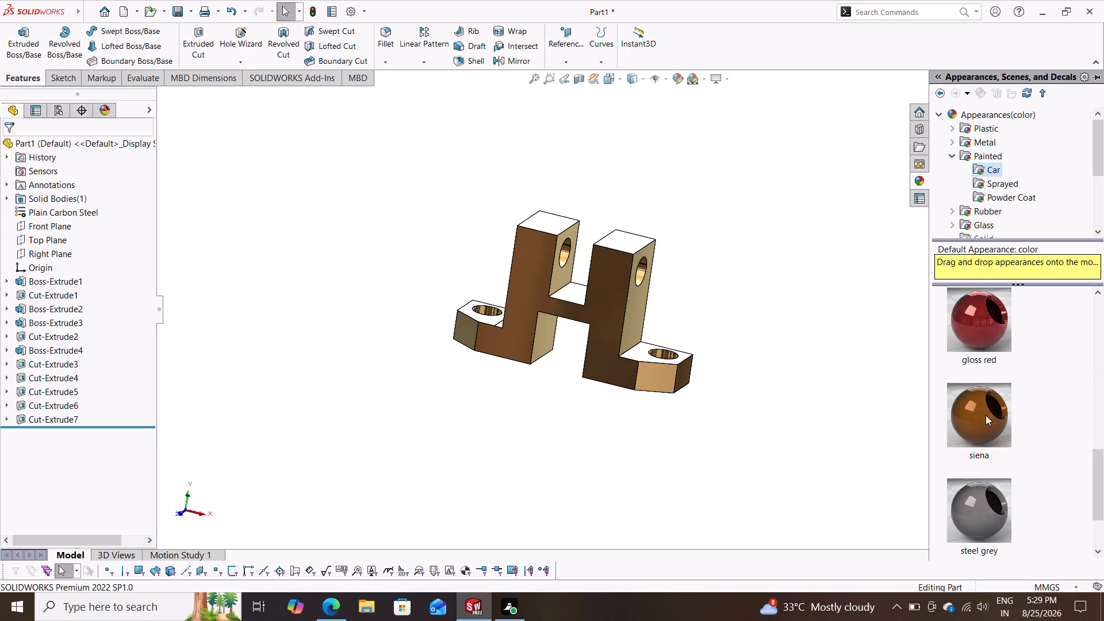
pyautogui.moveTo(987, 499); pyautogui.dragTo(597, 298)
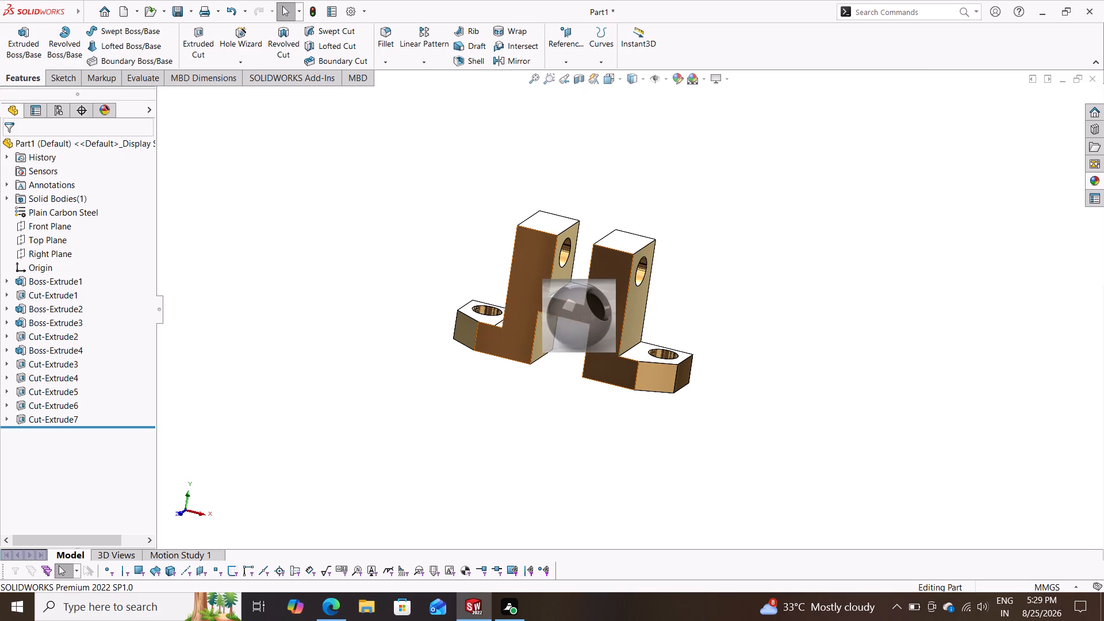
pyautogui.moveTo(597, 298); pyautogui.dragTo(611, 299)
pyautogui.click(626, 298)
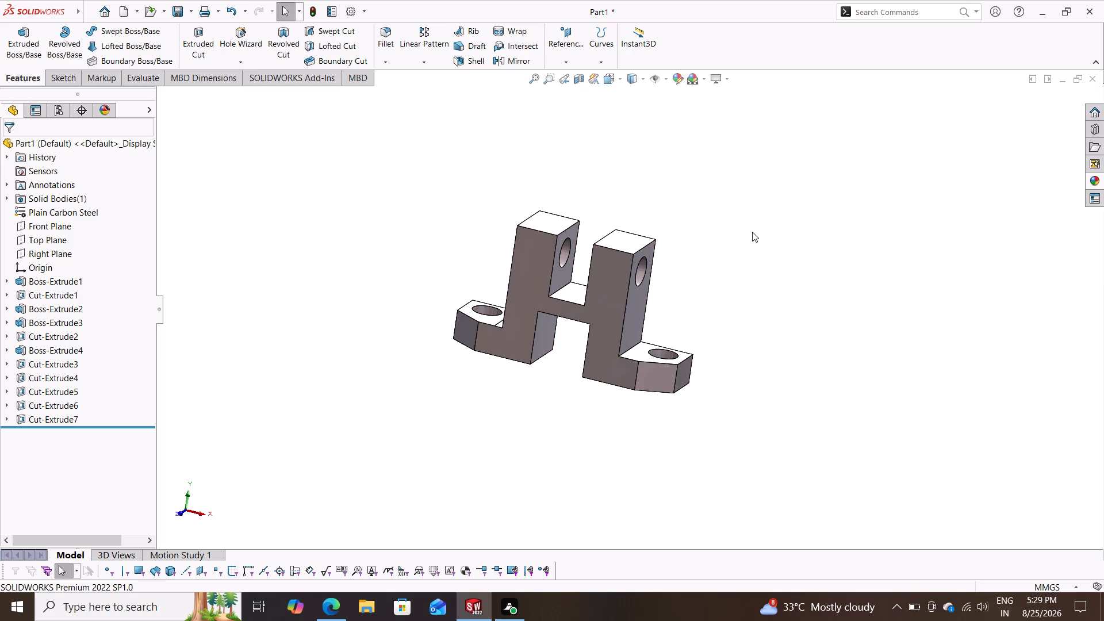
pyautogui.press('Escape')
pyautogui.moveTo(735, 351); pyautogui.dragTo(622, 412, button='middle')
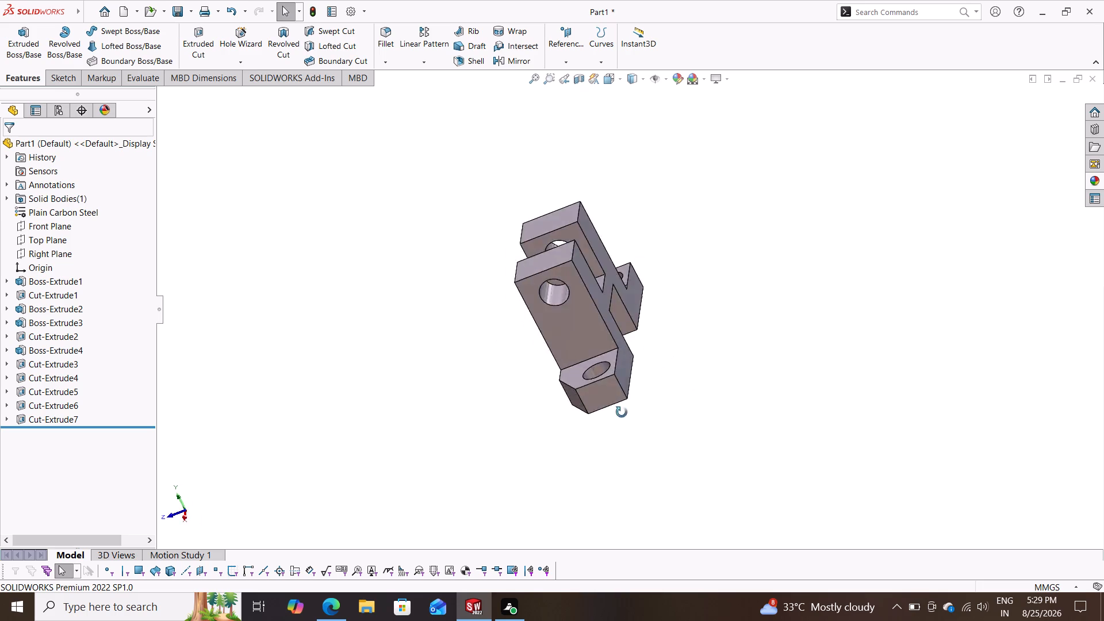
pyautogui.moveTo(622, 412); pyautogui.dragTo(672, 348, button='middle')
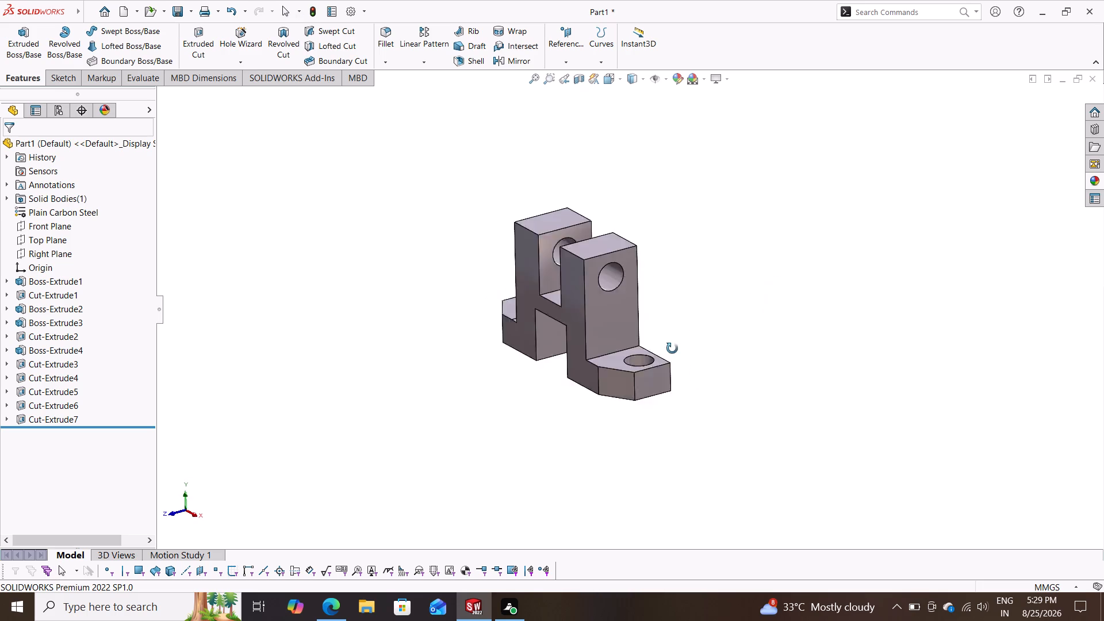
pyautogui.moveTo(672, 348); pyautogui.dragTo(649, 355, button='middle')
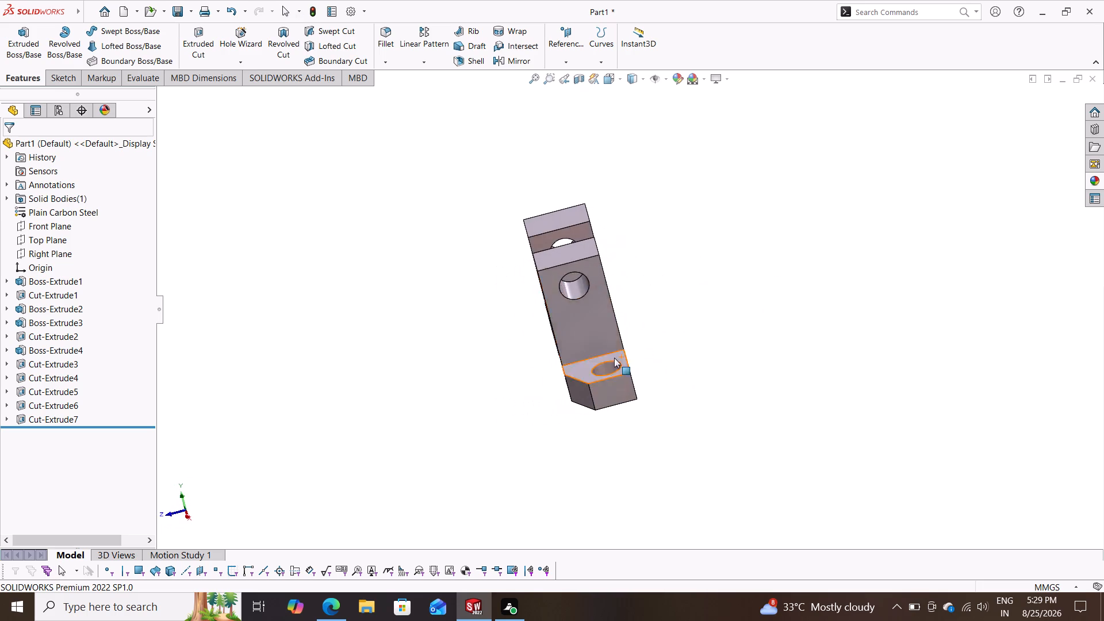
# Remove the assigned Plain Carbon Steel material from the part.
pyautogui.rightClick(61, 206)
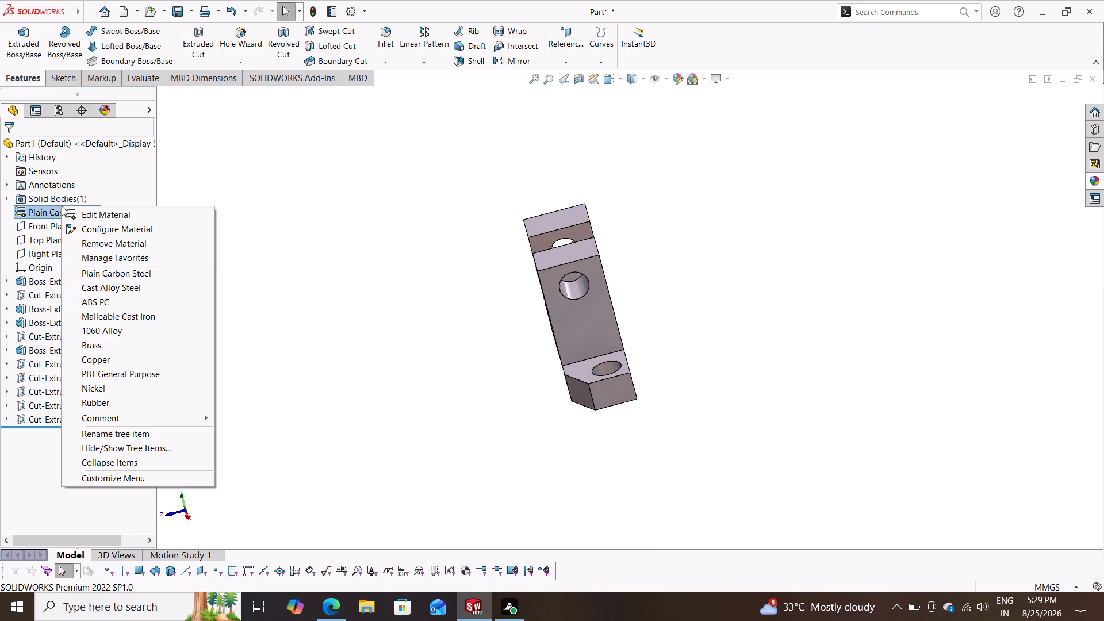
pyautogui.click(102, 248)
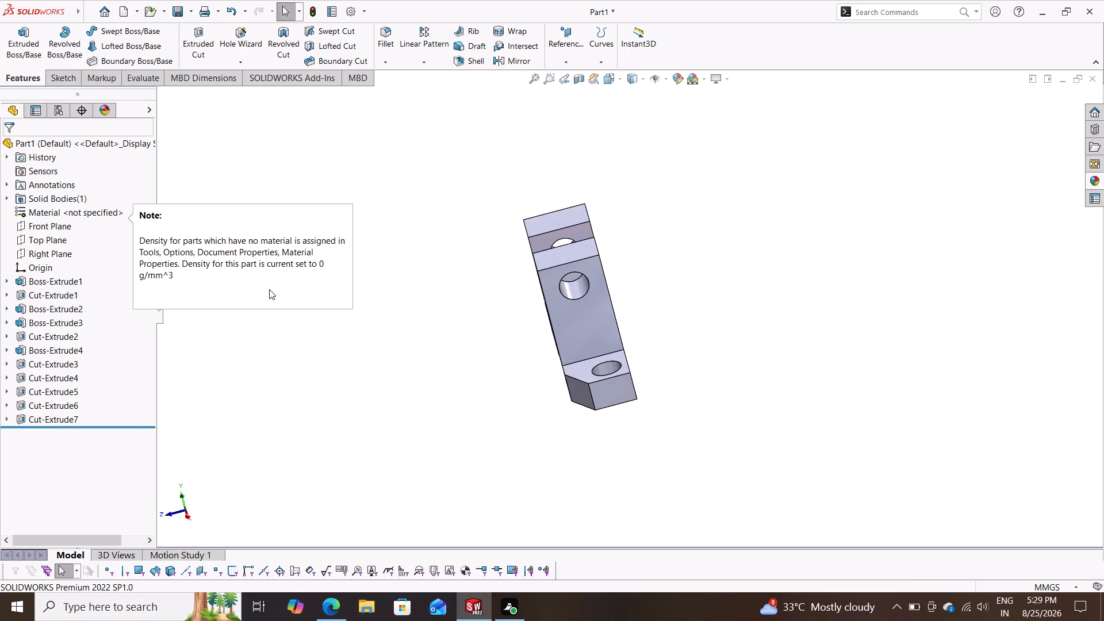
# Start a new sketch on the front H-shaped face of the part.
pyautogui.moveTo(354, 355); pyautogui.dragTo(369, 325, button='middle')
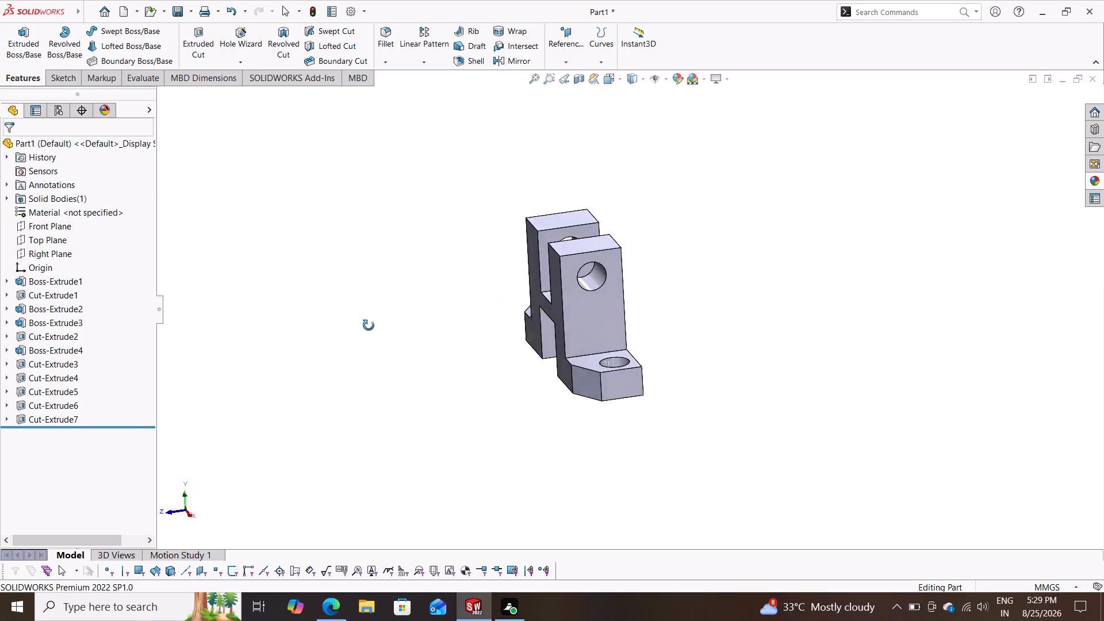
pyautogui.moveTo(369, 325); pyautogui.dragTo(458, 310, button='middle')
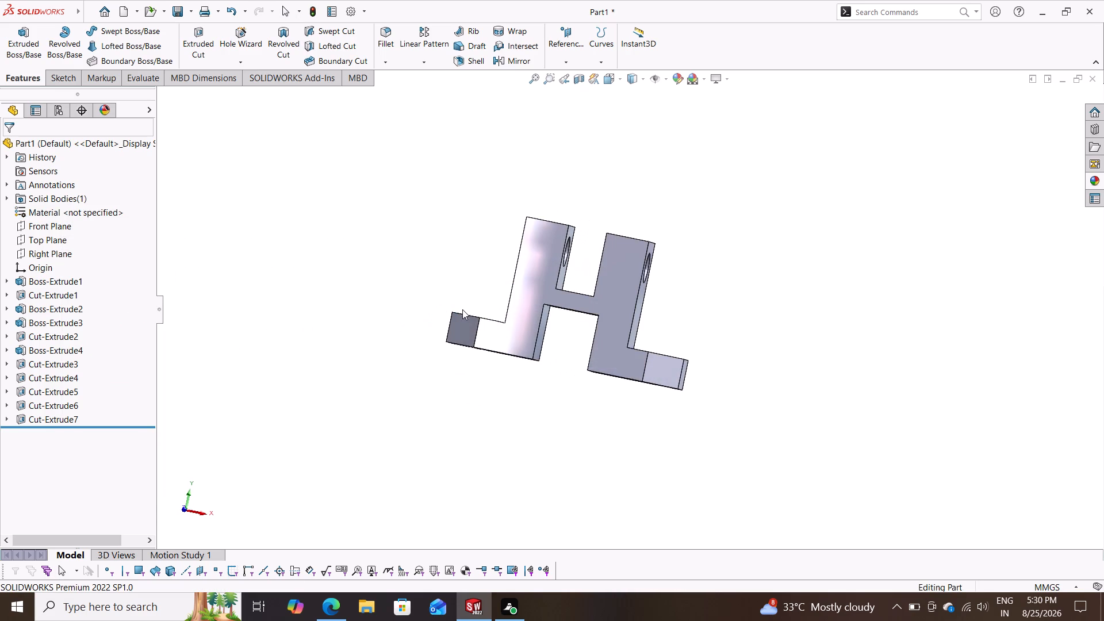
pyautogui.scroll(-2, 632, 273)
pyautogui.moveTo(764, 283); pyautogui.dragTo(733, 327, button='middle')
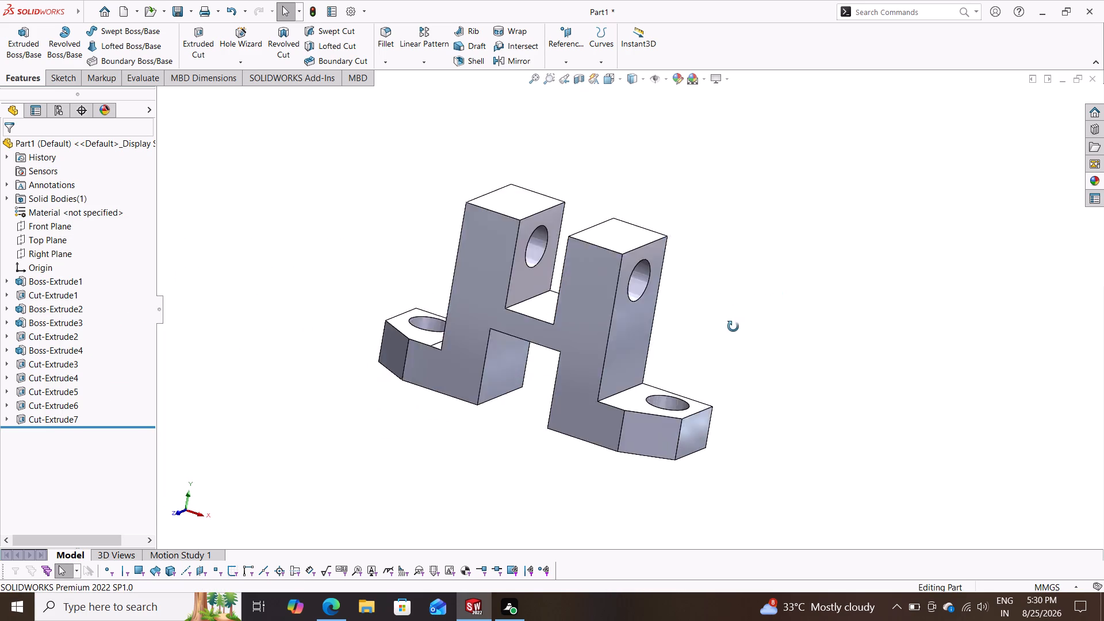
pyautogui.moveTo(733, 327); pyautogui.dragTo(667, 361, button='middle')
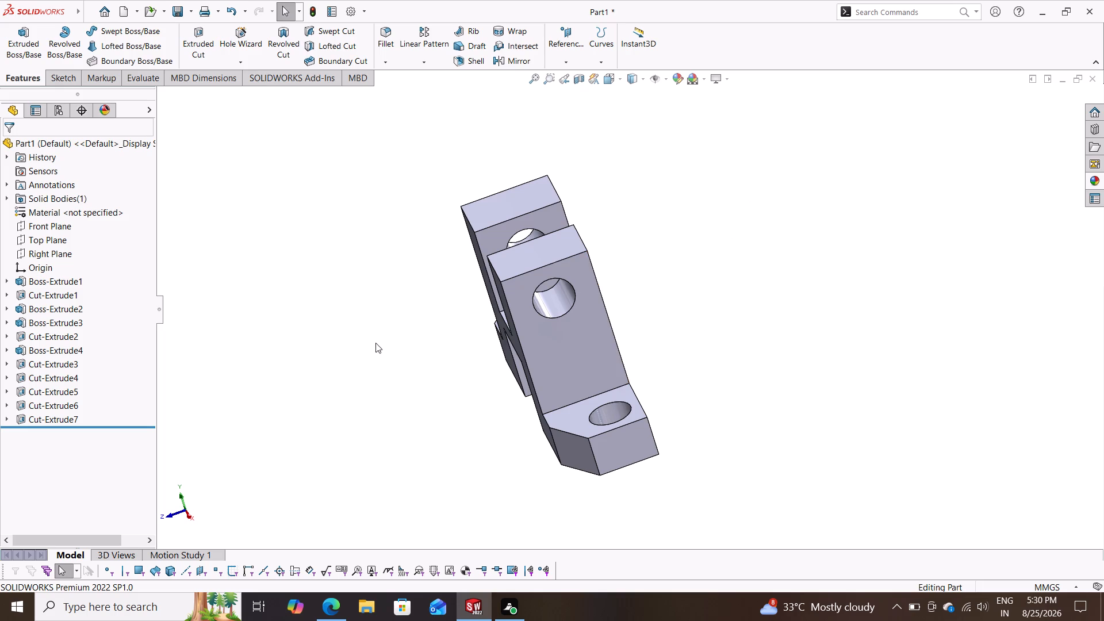
pyautogui.moveTo(405, 333); pyautogui.dragTo(493, 287, button='middle')
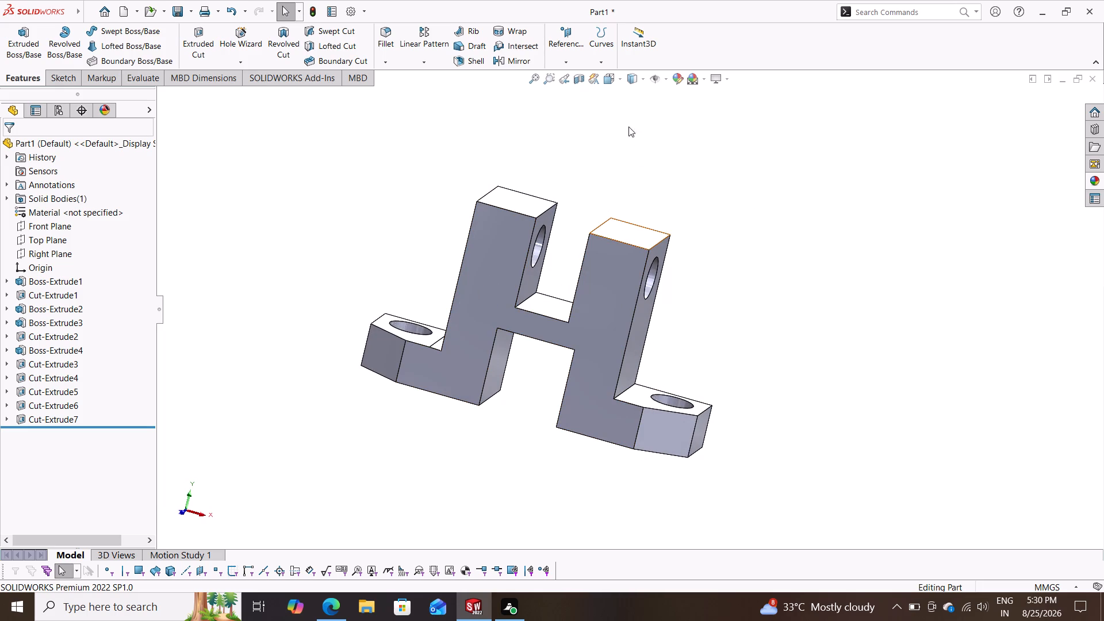
pyautogui.click(450, 353)
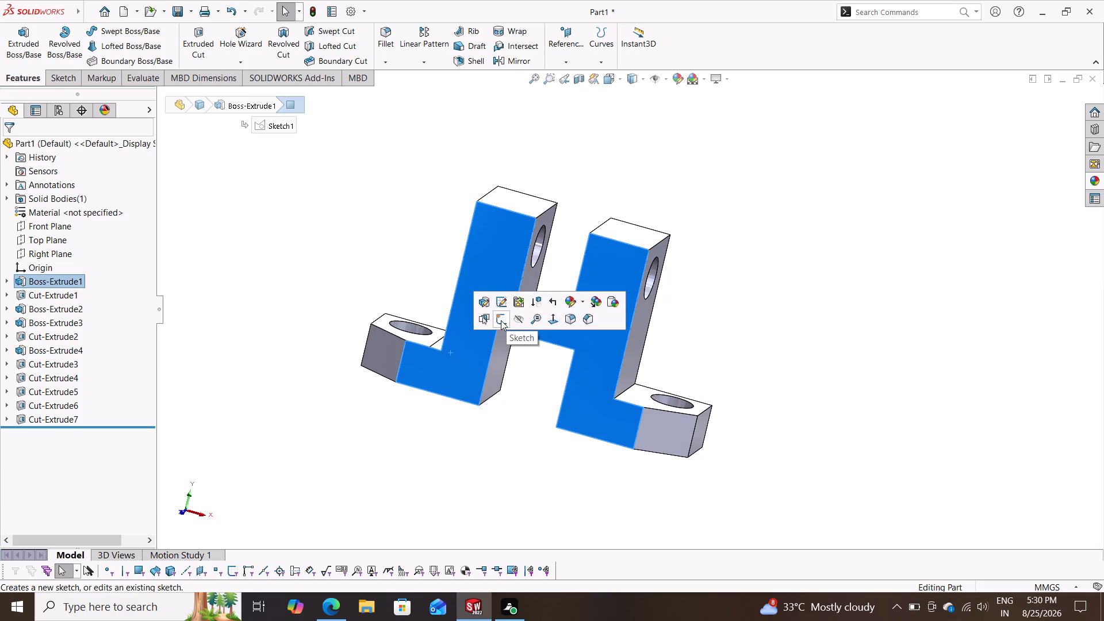
pyautogui.click(501, 320)
pyautogui.click(623, 79)
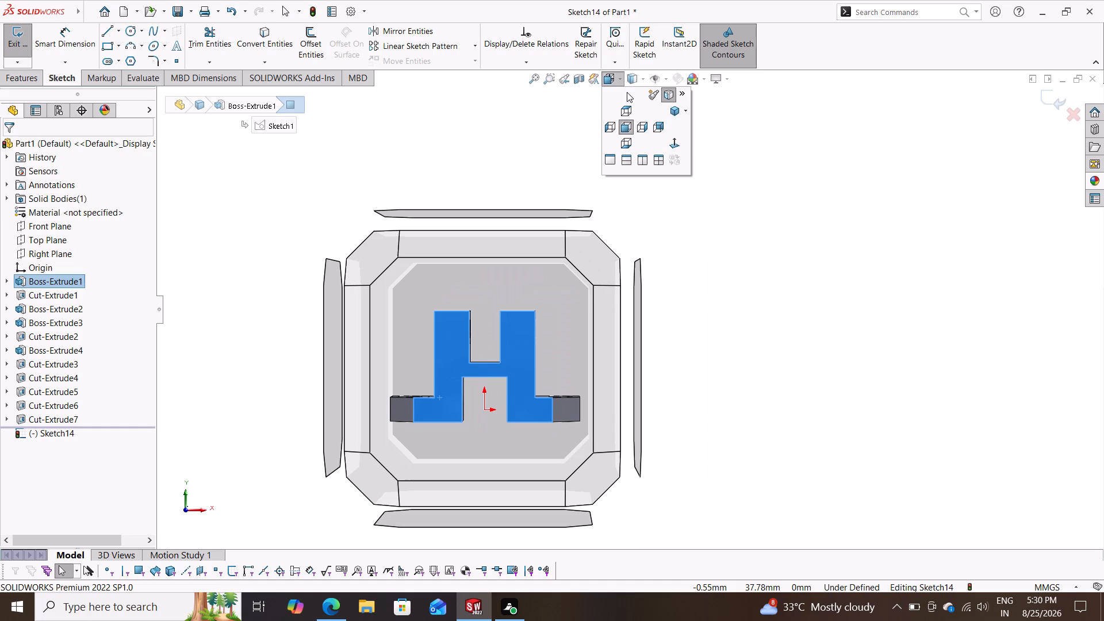
pyautogui.press('Escape')
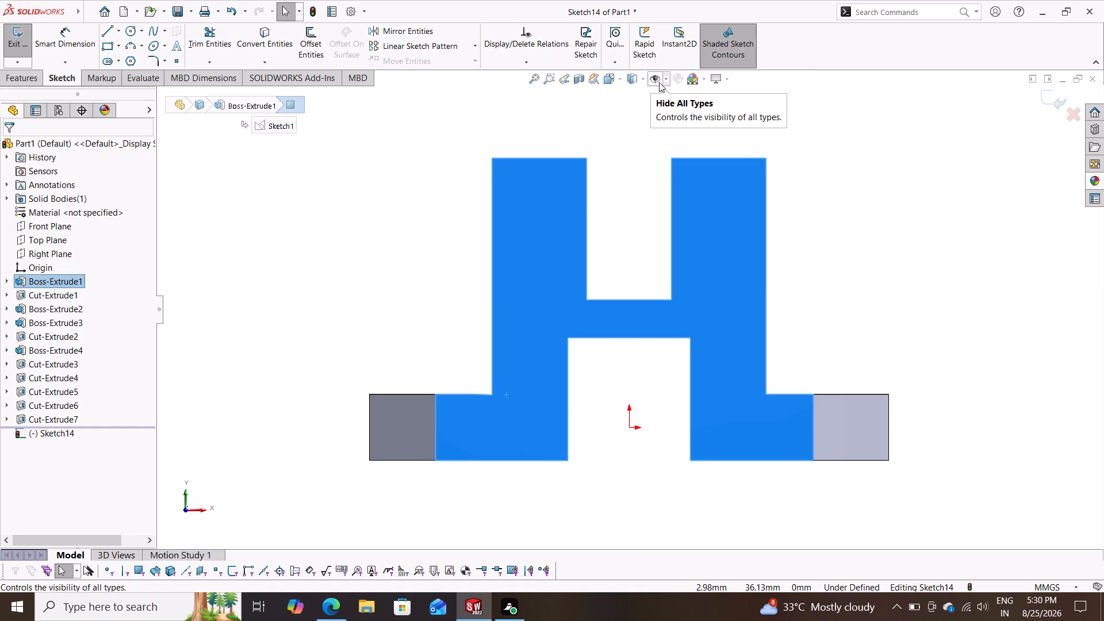
# Change the display style to Hidden Lines Visible.
pyautogui.click(643, 82)
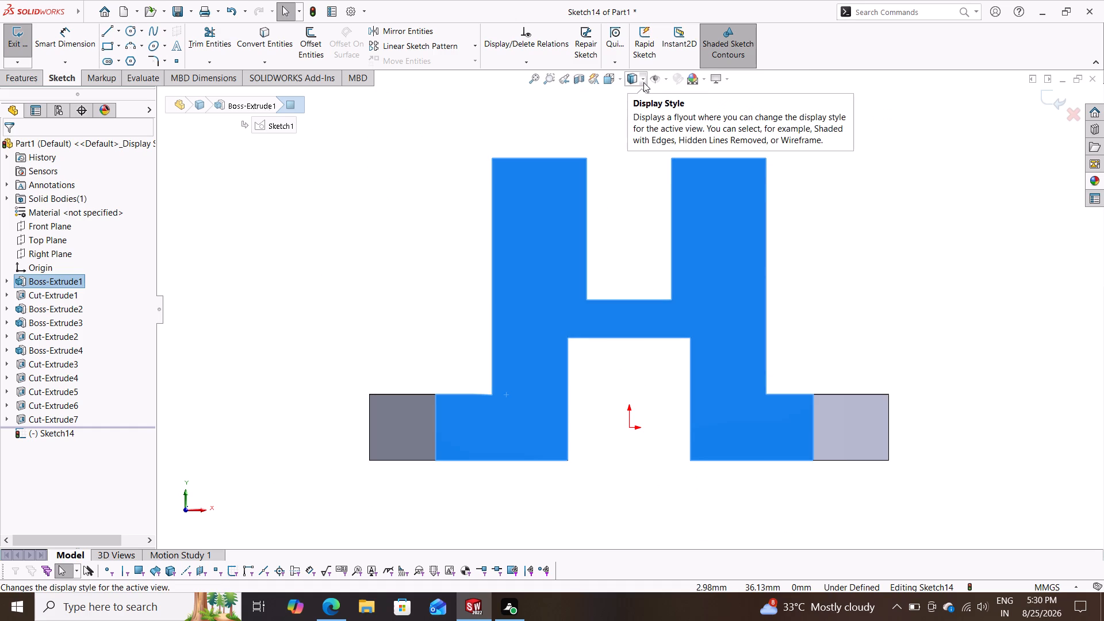
pyautogui.click(635, 145)
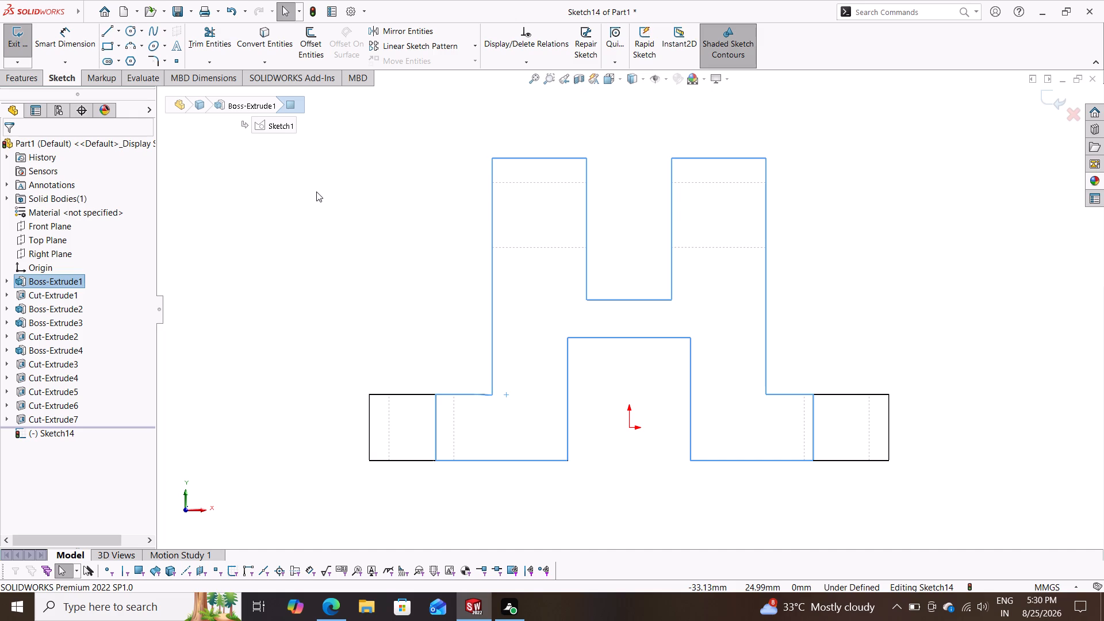
# Clear the face selection and change the display style to Shaded With Edges.
pyautogui.press('Escape')
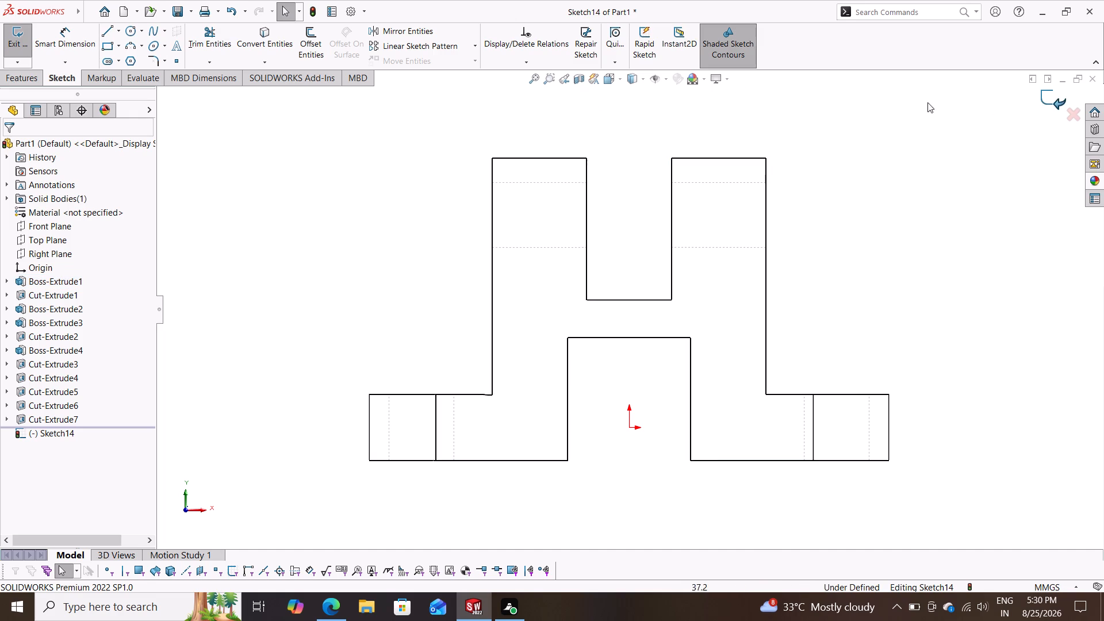
pyautogui.click(643, 79)
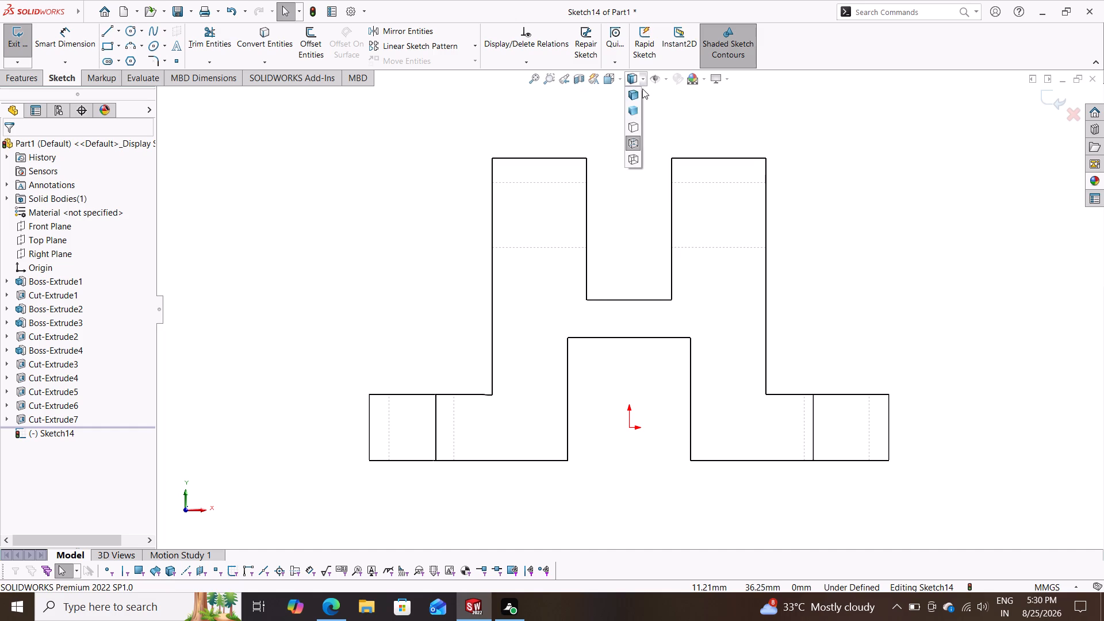
pyautogui.click(630, 93)
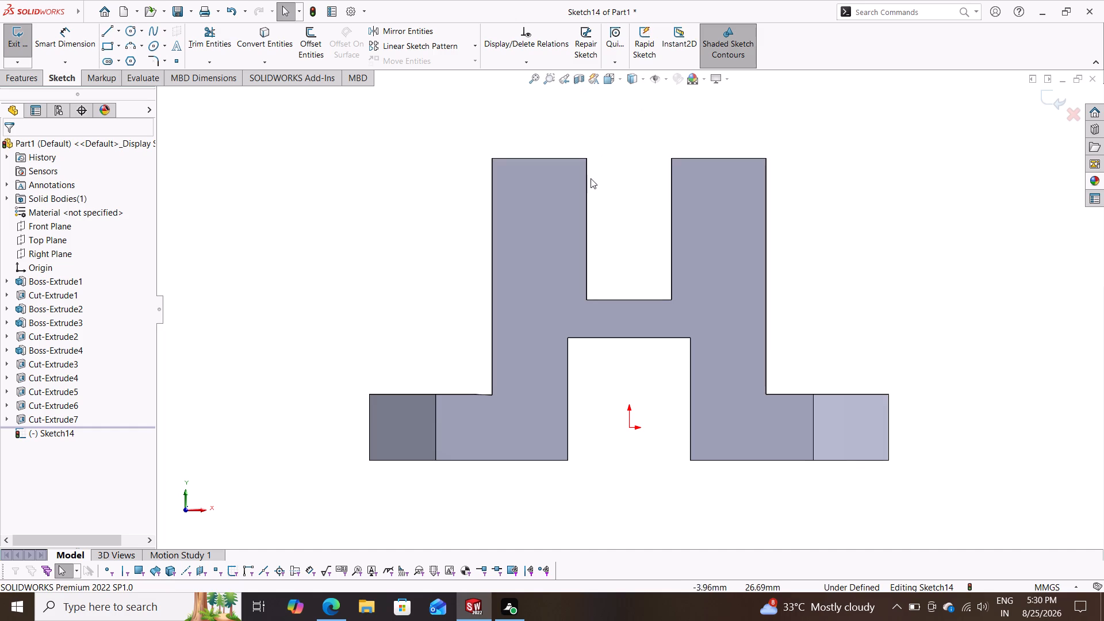
# Examine the shaded part's uprights, holes and angled corners from several angles.
pyautogui.moveTo(848, 260); pyautogui.dragTo(768, 340, button='middle')
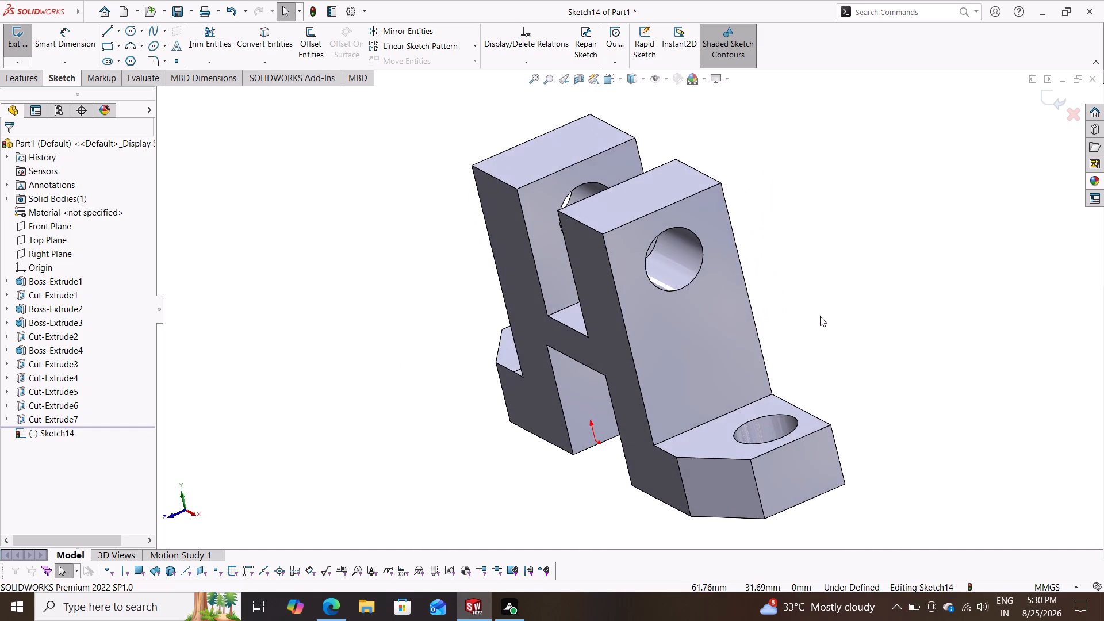
pyautogui.moveTo(828, 320); pyautogui.dragTo(765, 412, button='middle')
pyautogui.scroll(-3, 770, 409)
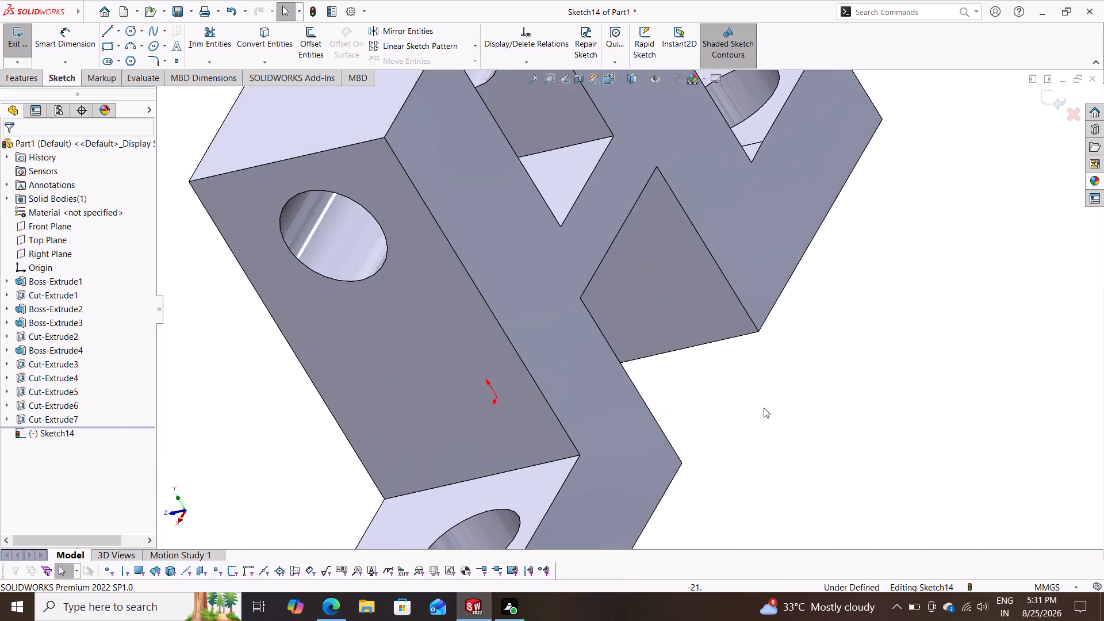
pyautogui.scroll(4, 762, 408)
pyautogui.moveTo(754, 405); pyautogui.dragTo(730, 446, button='middle')
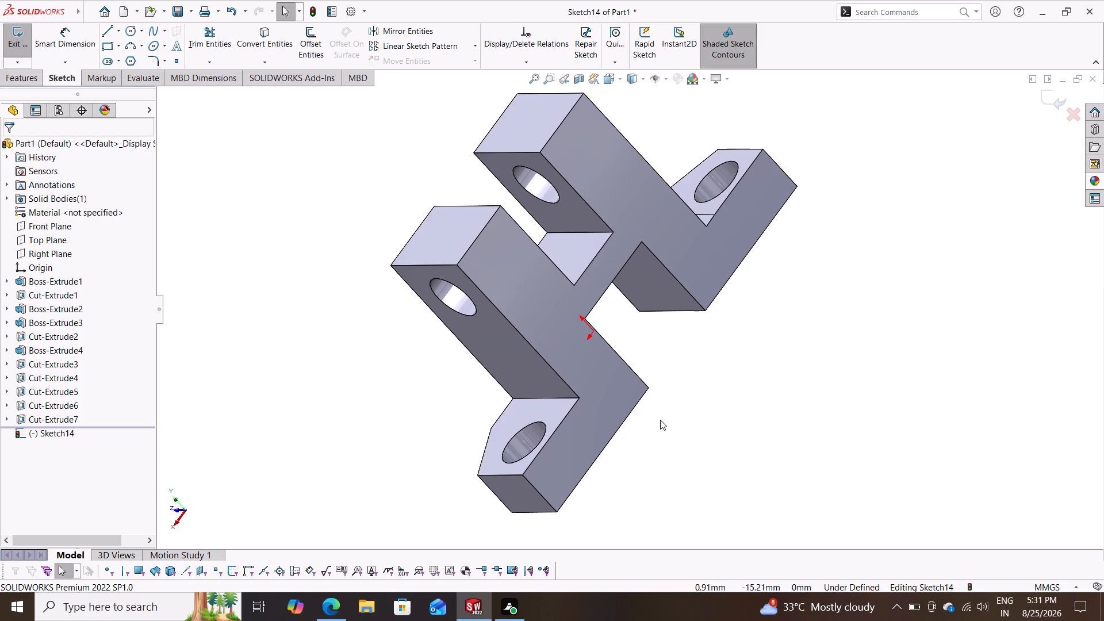
pyautogui.moveTo(676, 435); pyautogui.dragTo(864, 494, button='middle')
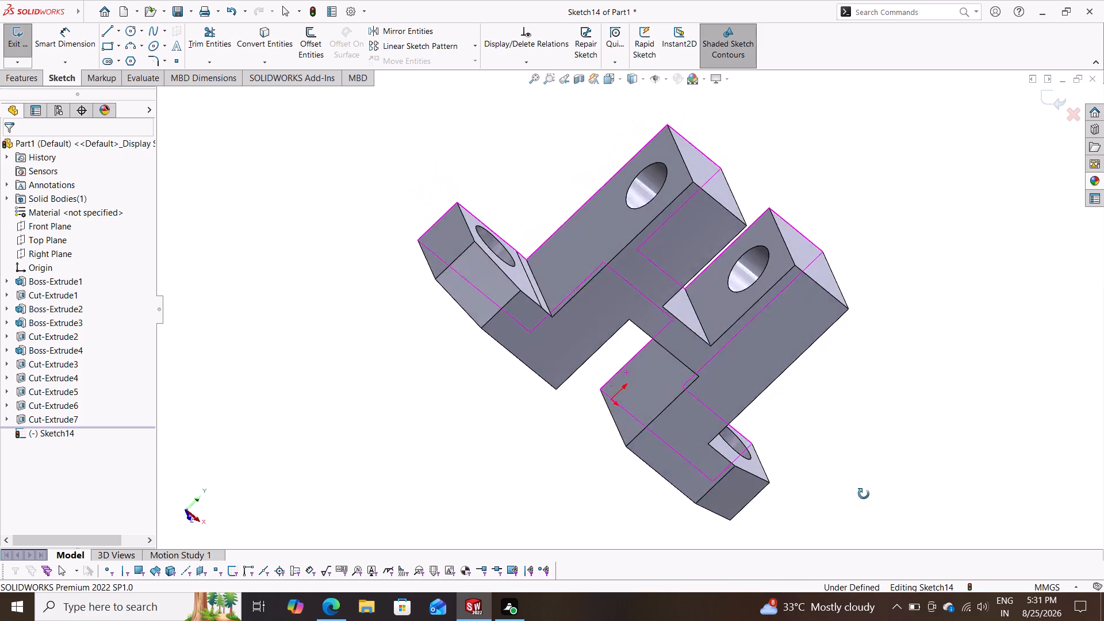
pyautogui.moveTo(864, 494); pyautogui.dragTo(769, 423, button='middle')
pyautogui.scroll(-1, 735, 386)
pyautogui.scroll(2, 715, 384)
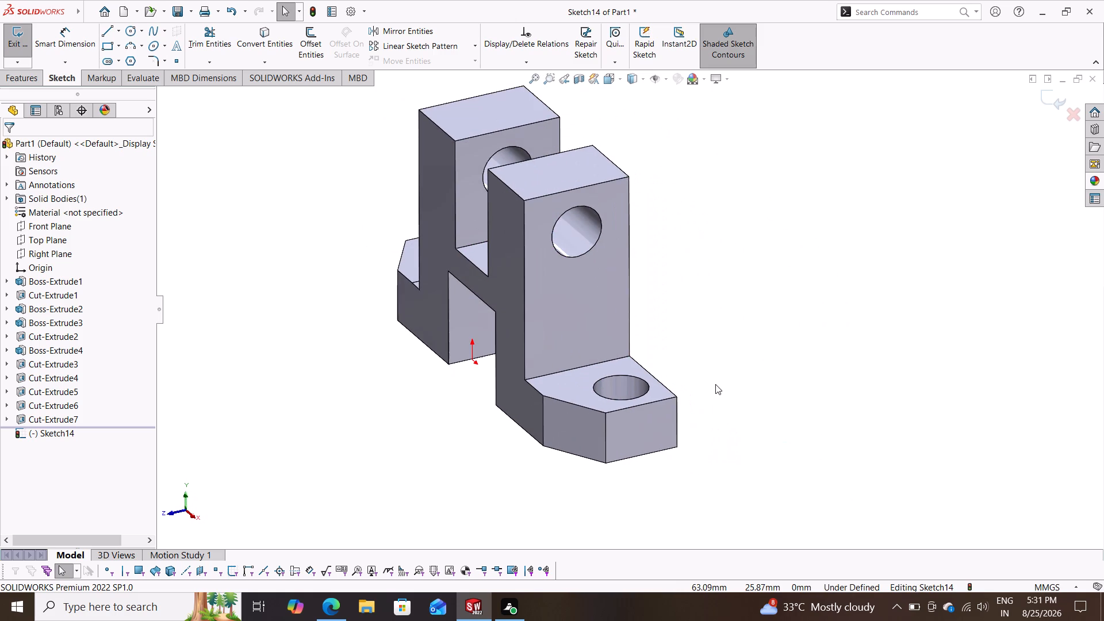
pyautogui.moveTo(707, 385); pyautogui.dragTo(627, 418, button='middle')
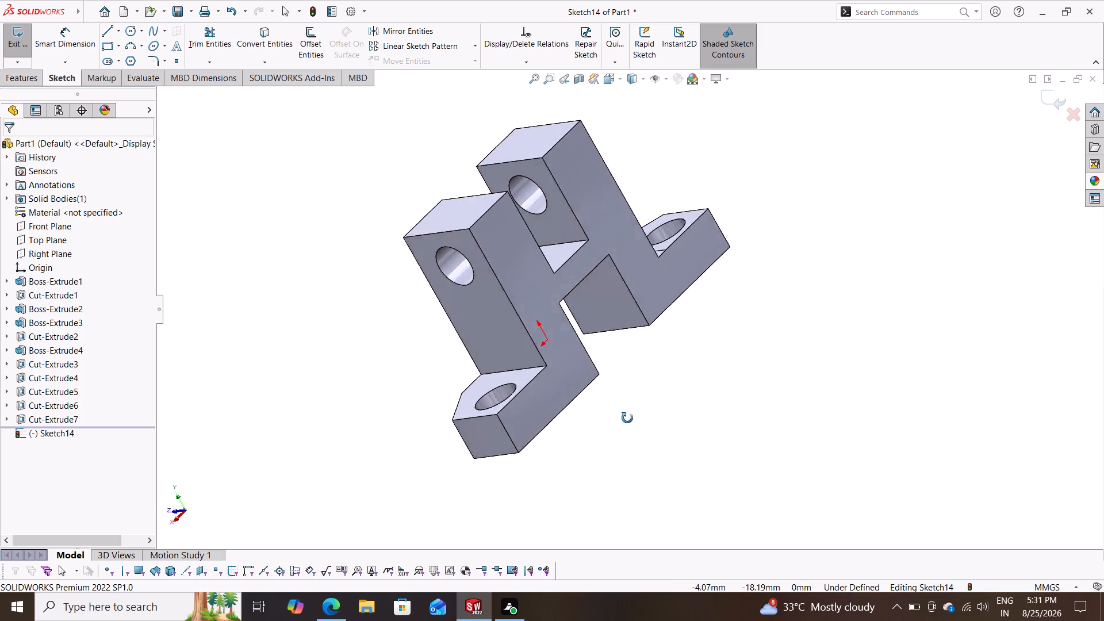
pyautogui.moveTo(627, 418); pyautogui.dragTo(642, 405, button='middle')
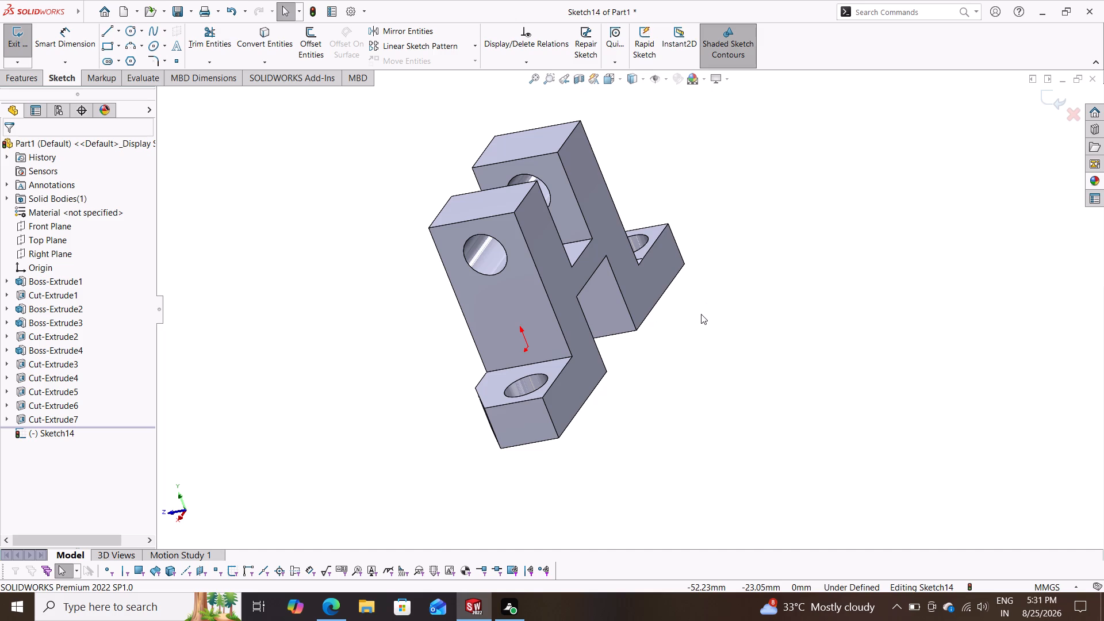
# Exit the empty sketch on the front H-shaped face.
pyautogui.click(1057, 101)
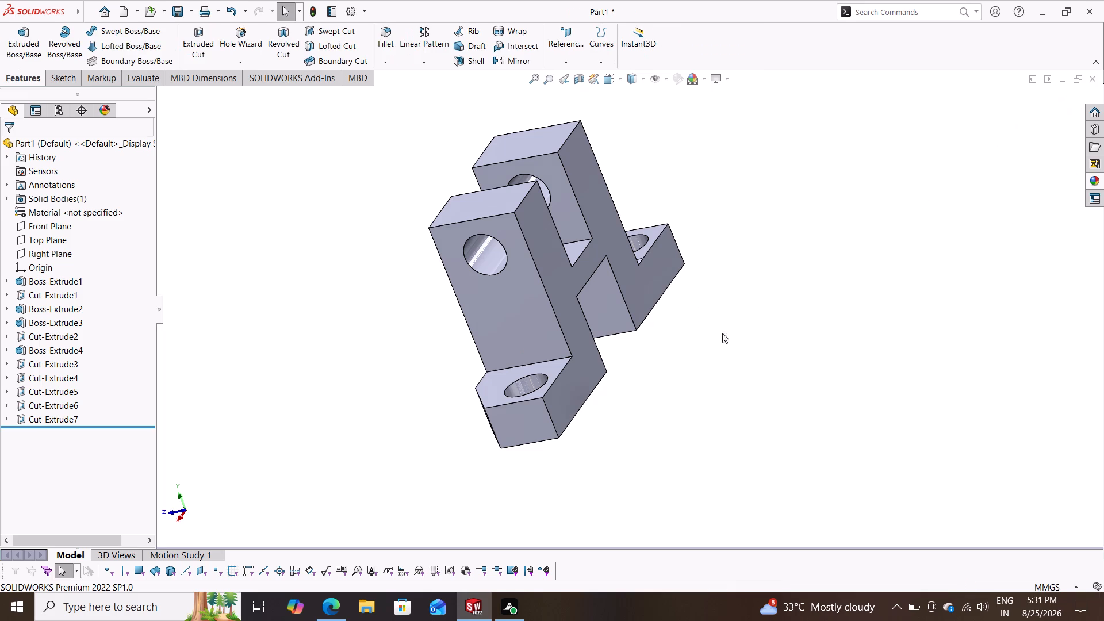
# Save the part in the Documents folder as a SOLIDWORKS Part named 25-08-05.
pyautogui.moveTo(685, 366); pyautogui.dragTo(764, 360, button='middle')
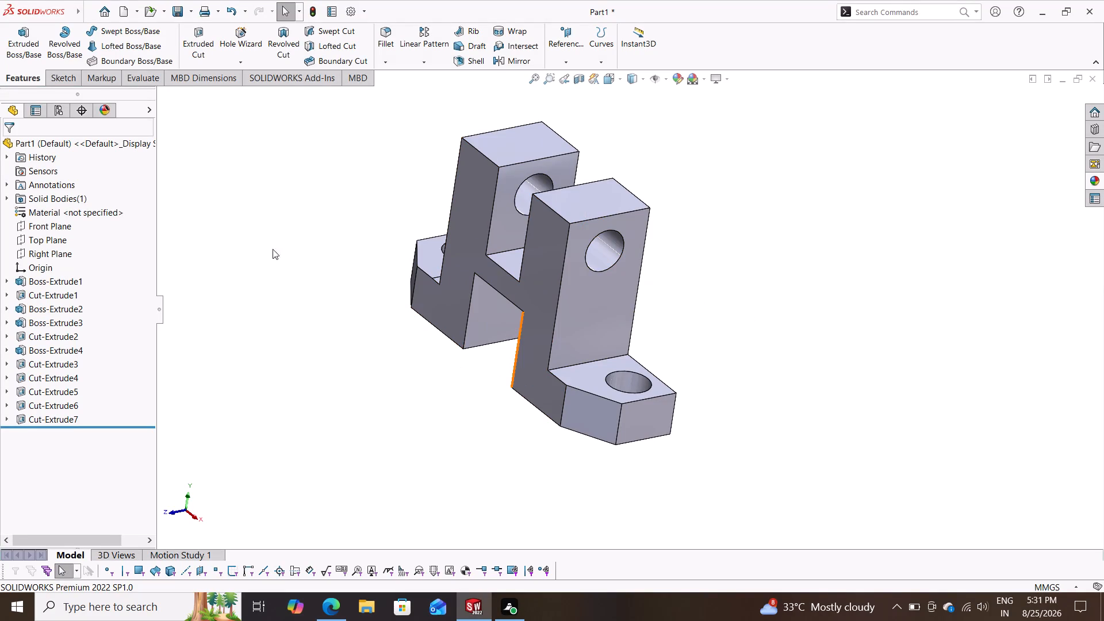
pyautogui.click(194, 16)
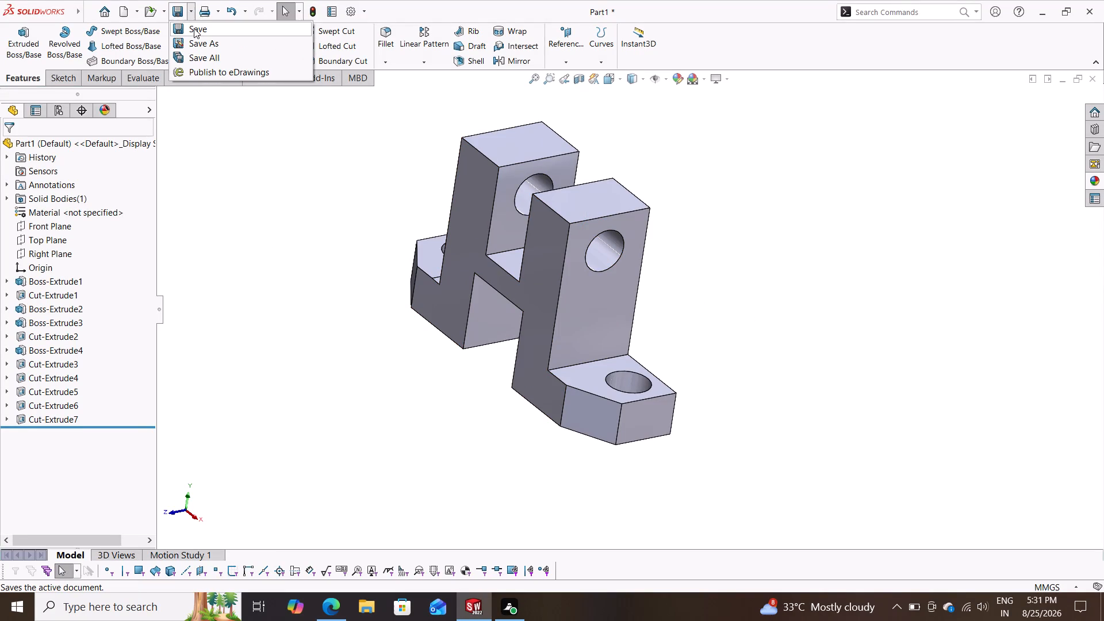
pyautogui.click(194, 30)
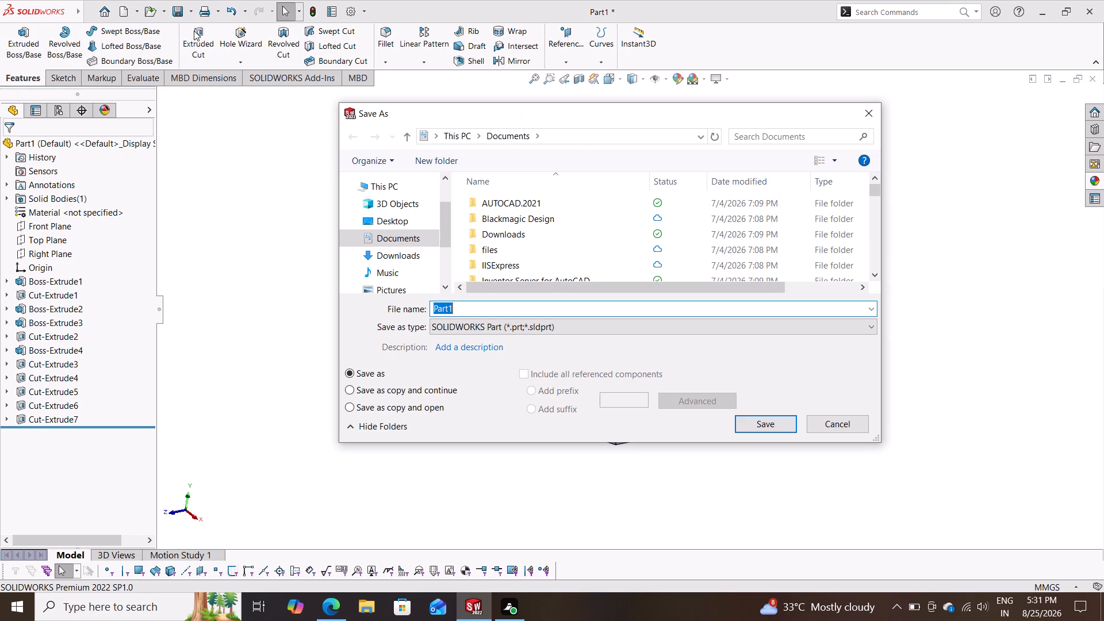
pyautogui.write('25')
pyautogui.write('-08')
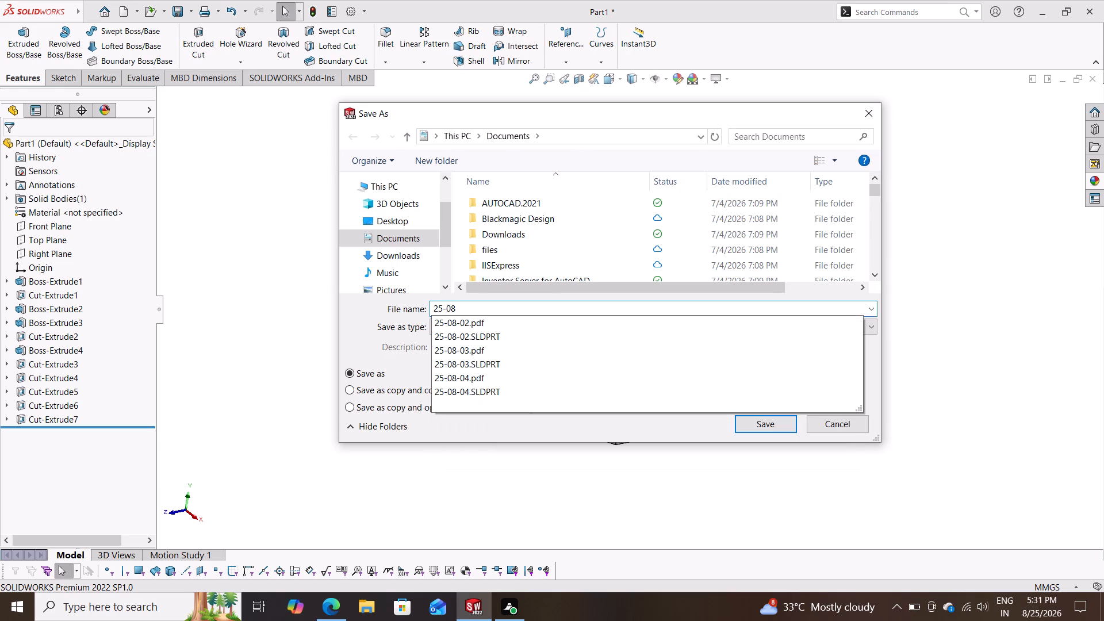
pyautogui.write('-05')
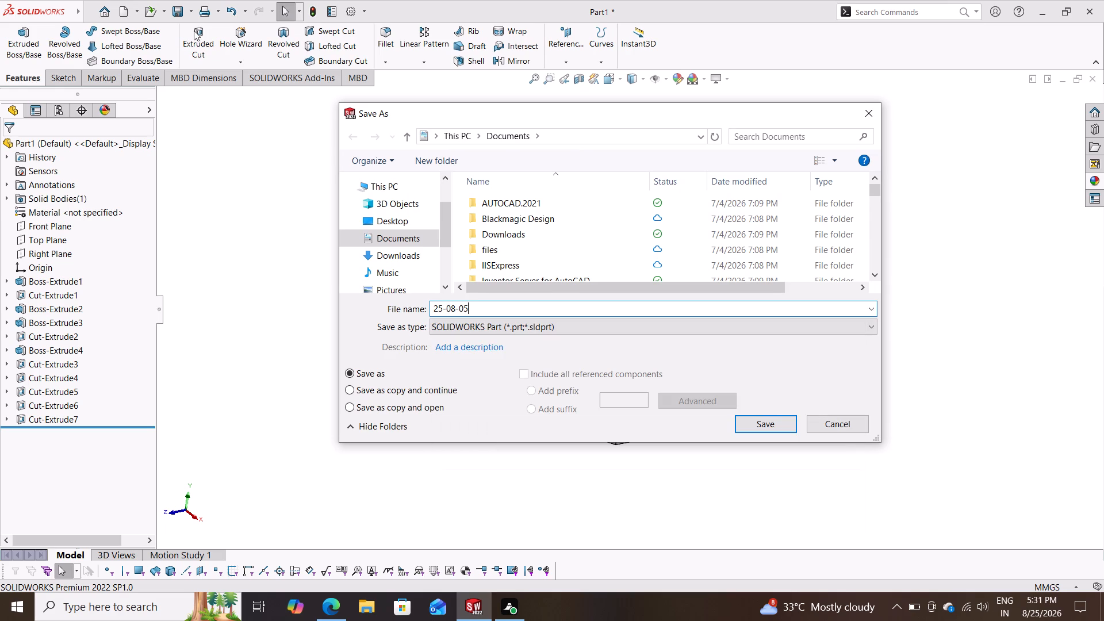
pyautogui.press('BackSpace')
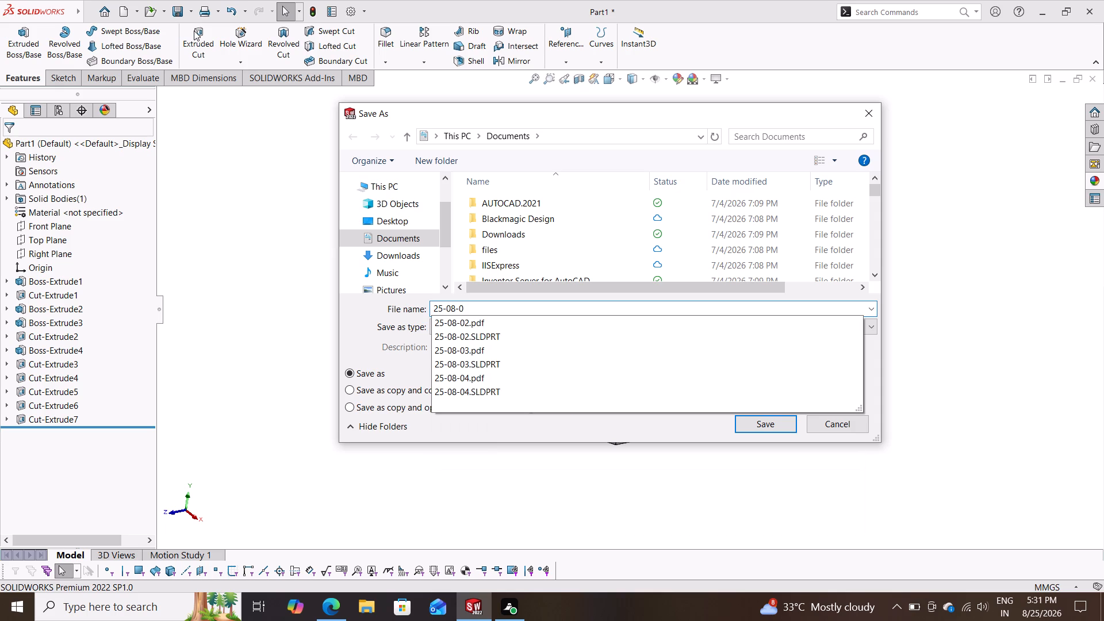
pyautogui.press('5')
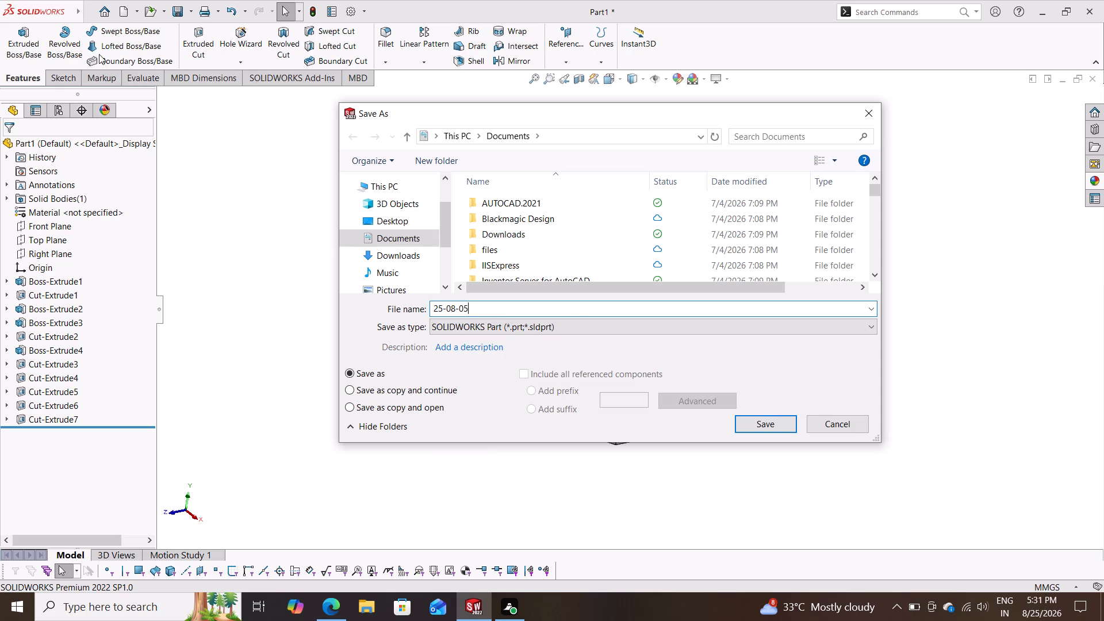
pyautogui.click(775, 428)
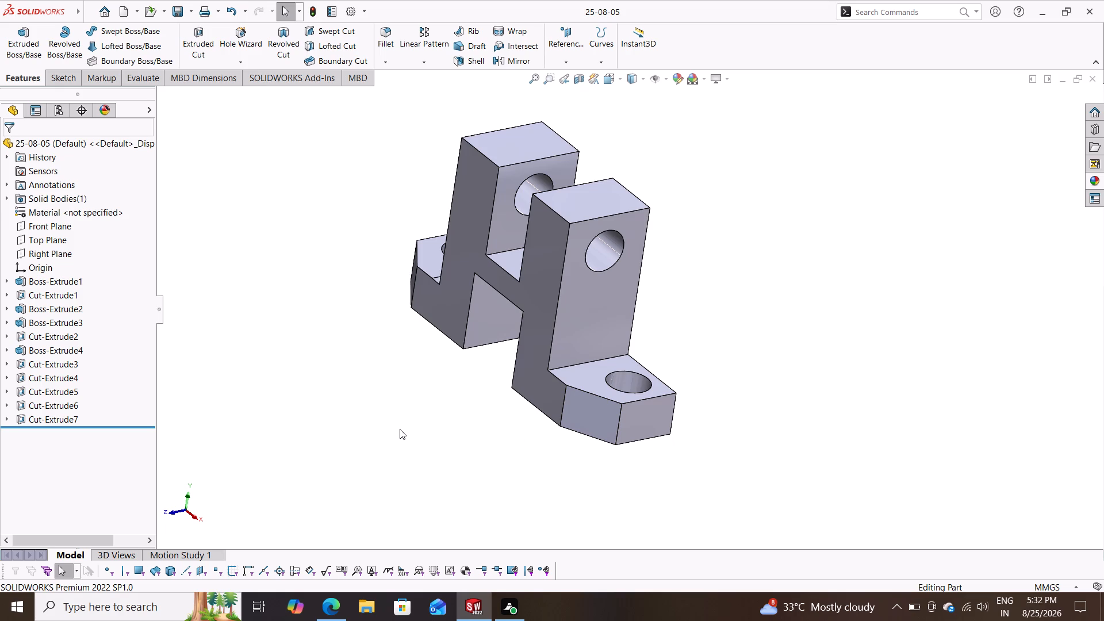
# Save a copy of the part as an Adobe PDF file named 25-08-05 in the Documents folder.
pyautogui.click(189, 11)
pyautogui.click(194, 43)
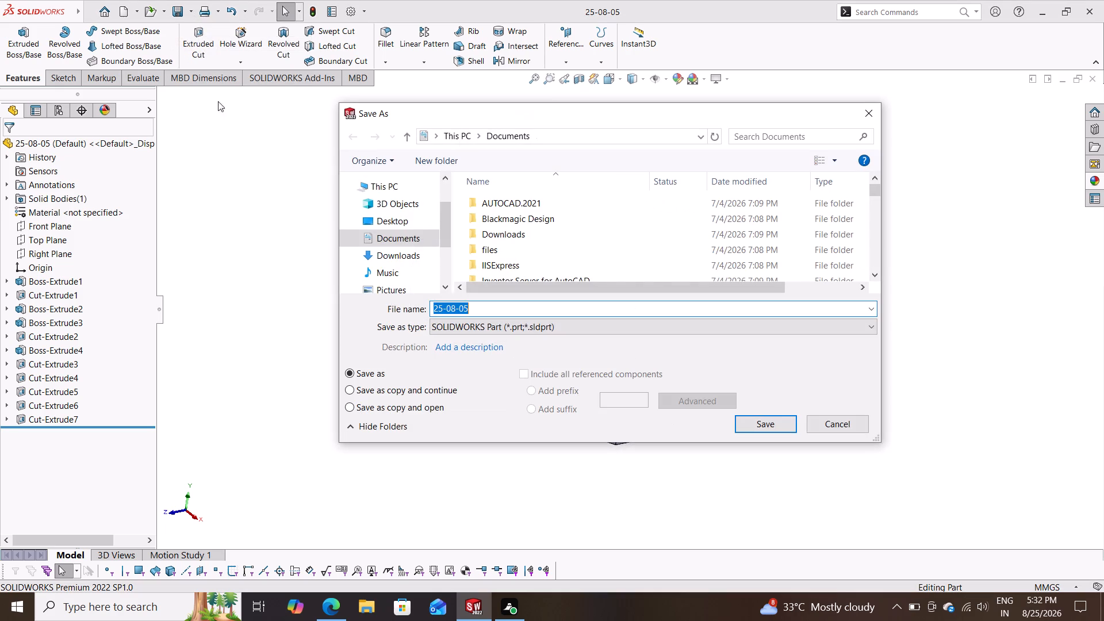
pyautogui.click(472, 324)
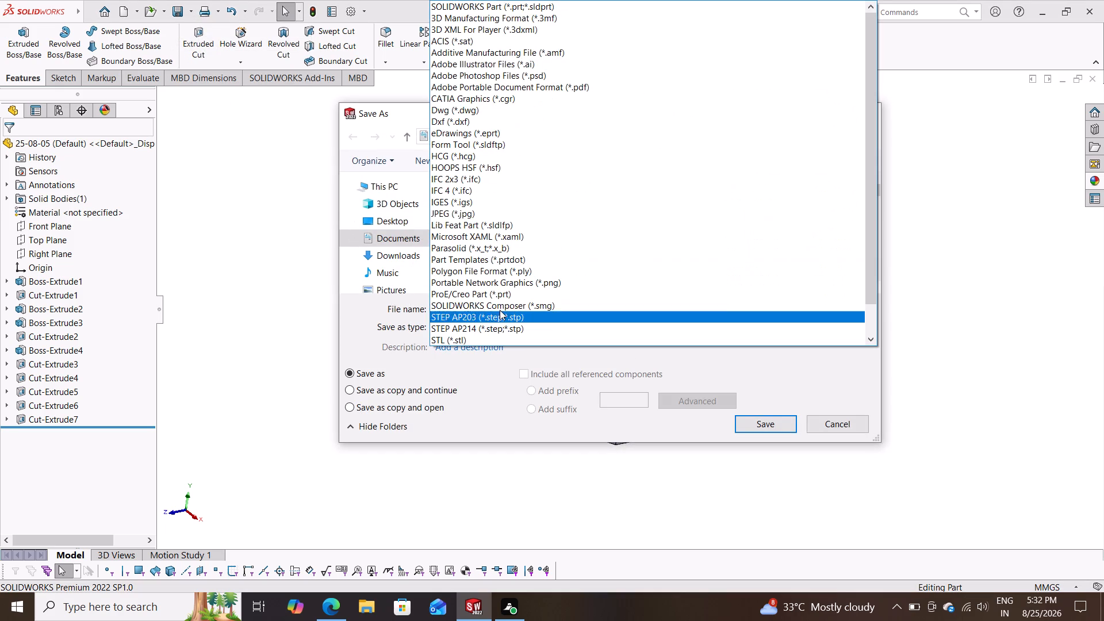
pyautogui.click(548, 91)
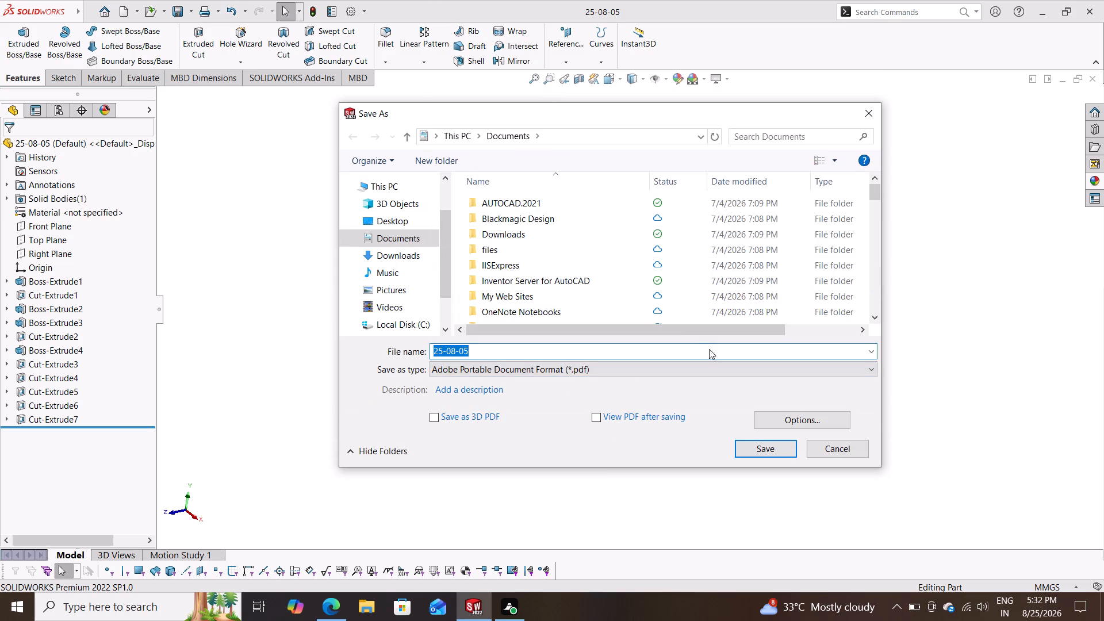
pyautogui.click(760, 448)
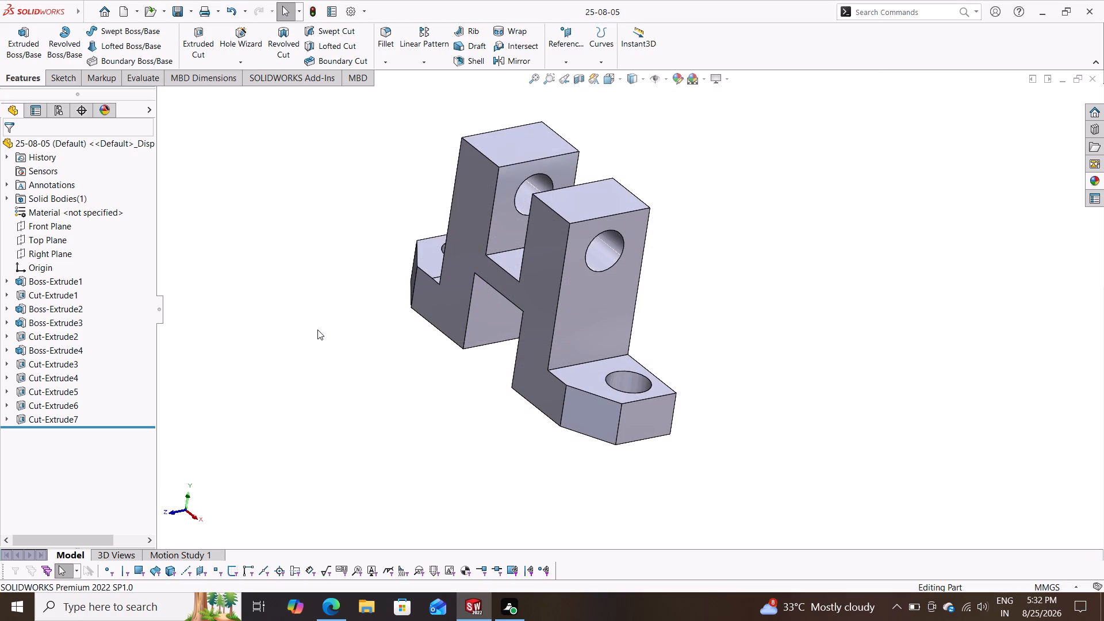
# Examine the finished block from the front, sides, underside and back.
pyautogui.moveTo(317, 329); pyautogui.dragTo(492, 465, button='middle')
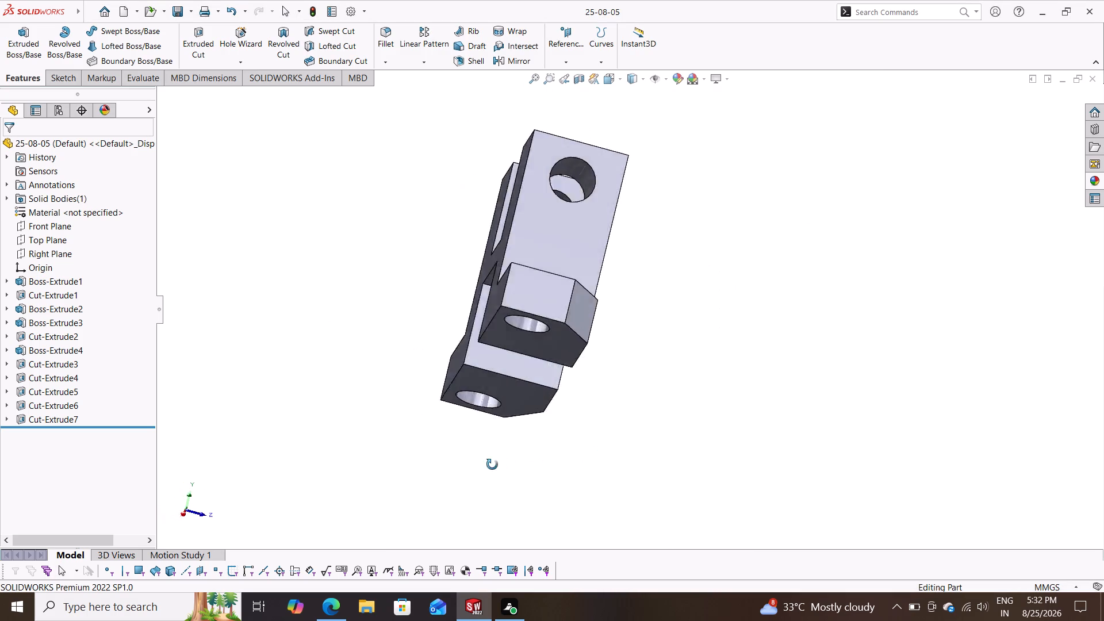
pyautogui.moveTo(492, 465); pyautogui.dragTo(391, 456, button='middle')
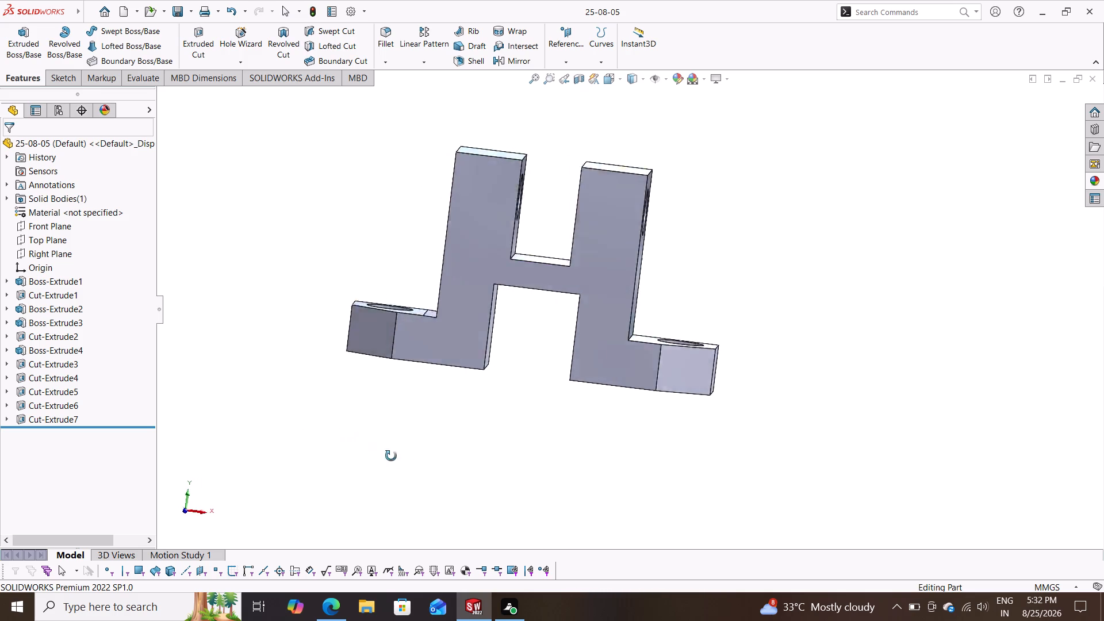
pyautogui.moveTo(391, 456); pyautogui.dragTo(422, 467, button='middle')
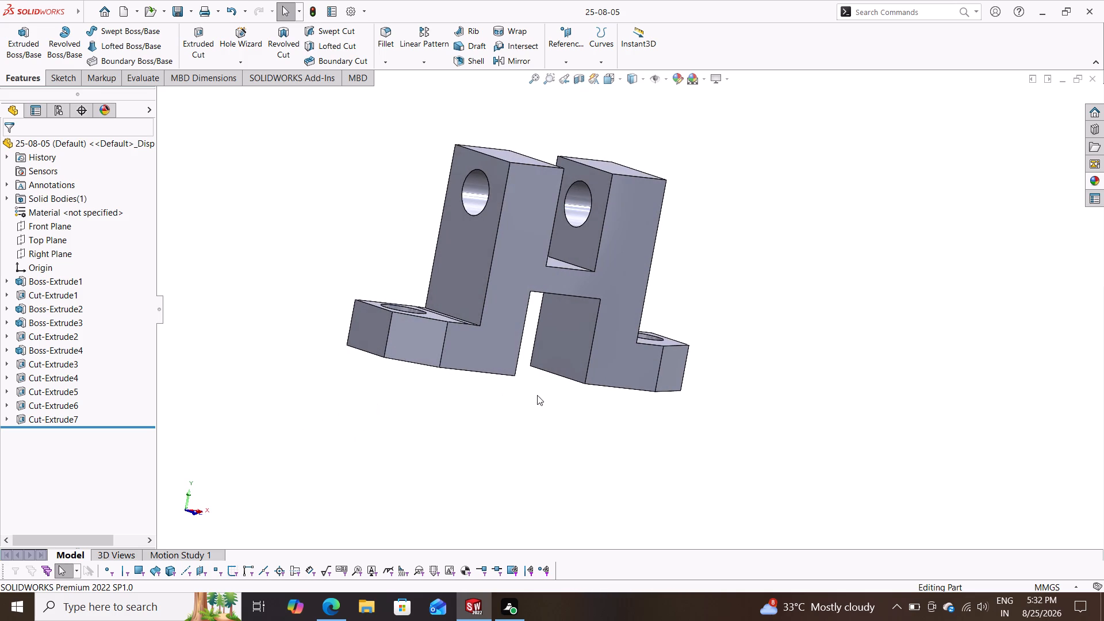
pyautogui.moveTo(515, 406); pyautogui.dragTo(441, 424, button='middle')
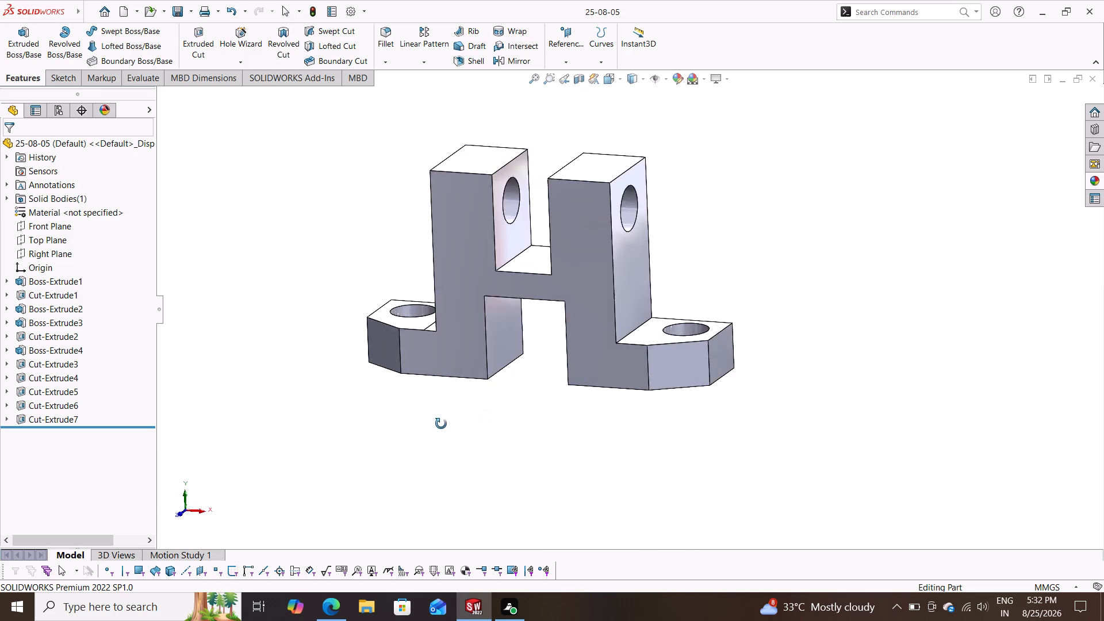
pyautogui.moveTo(441, 424); pyautogui.dragTo(489, 233, button='middle')
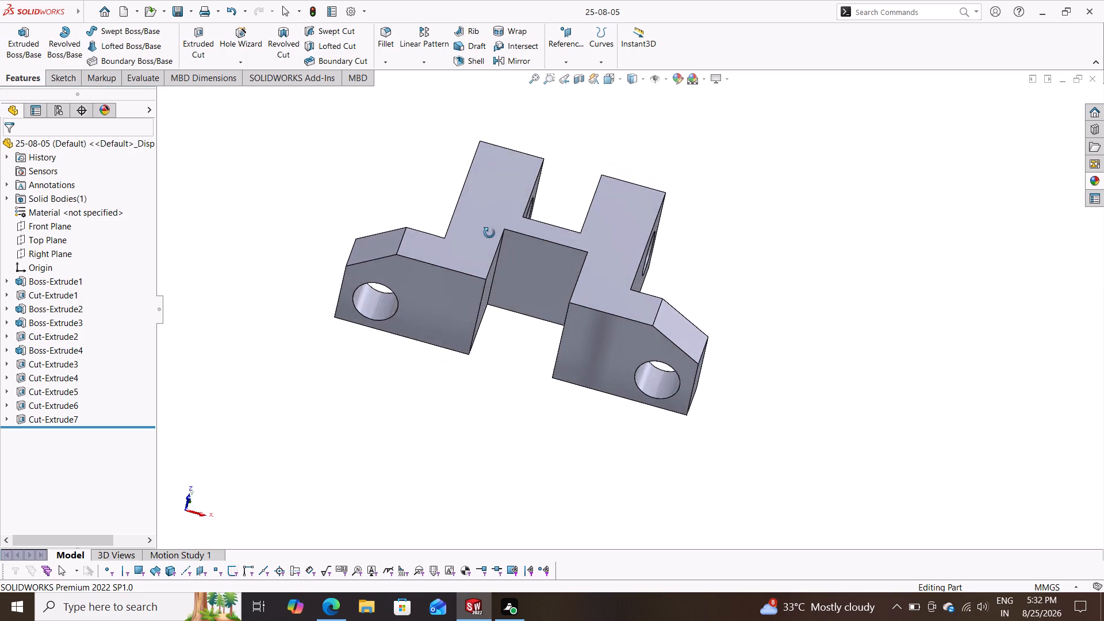
pyautogui.moveTo(489, 233); pyautogui.dragTo(451, 427, button='middle')
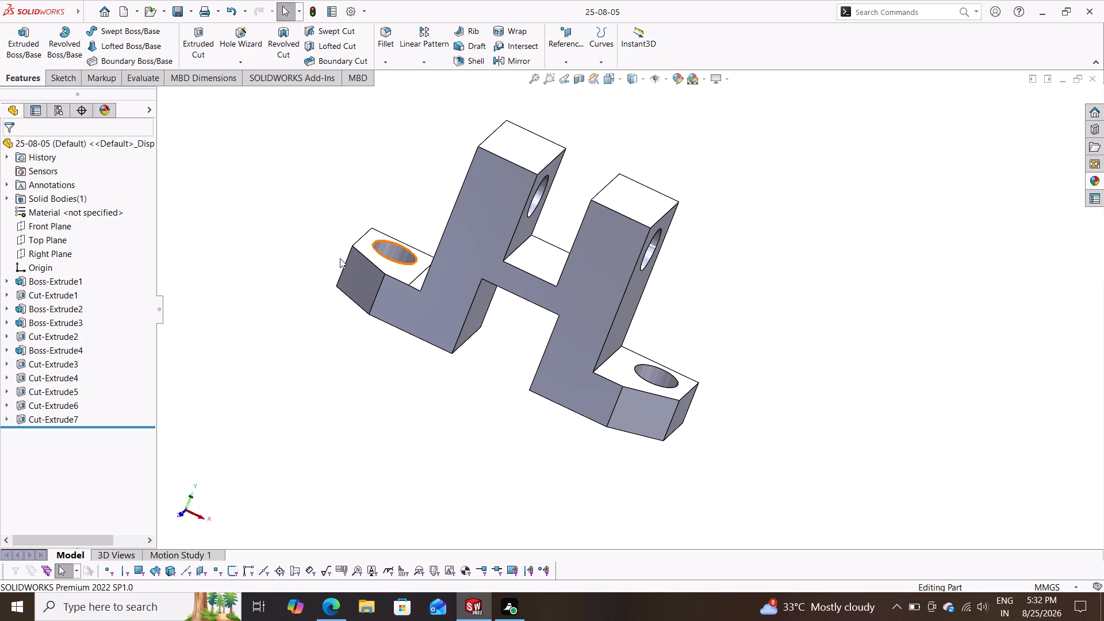
pyautogui.moveTo(315, 326); pyautogui.dragTo(465, 420, button='middle')
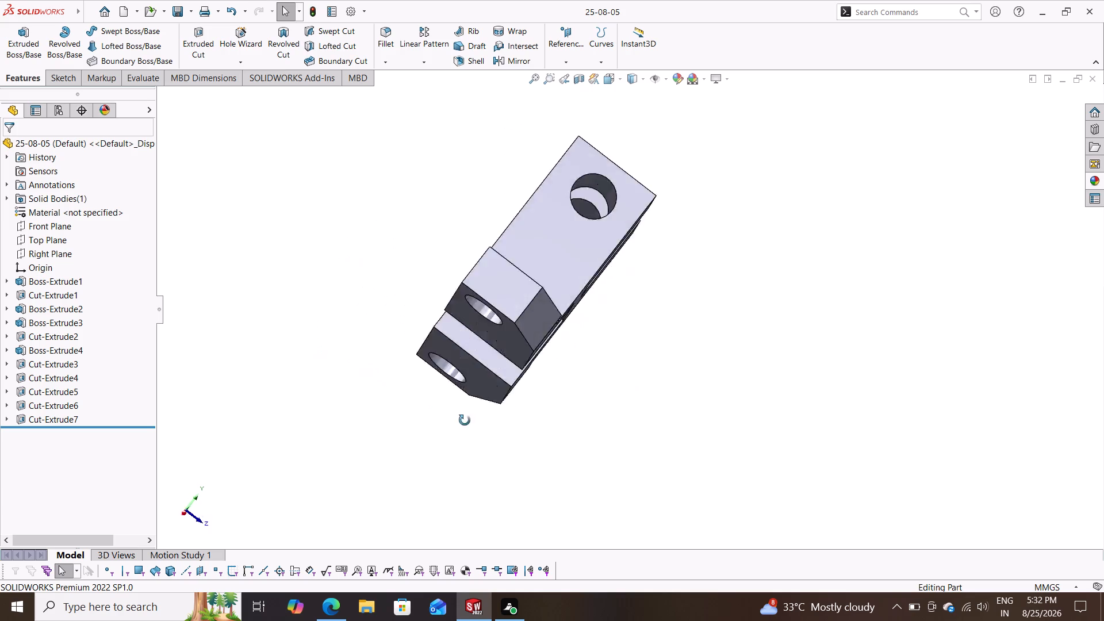
pyautogui.moveTo(465, 420); pyautogui.dragTo(561, 581, button='middle')
pyautogui.scroll(-1, 602, 471)
pyautogui.scroll(-1, 630, 354)
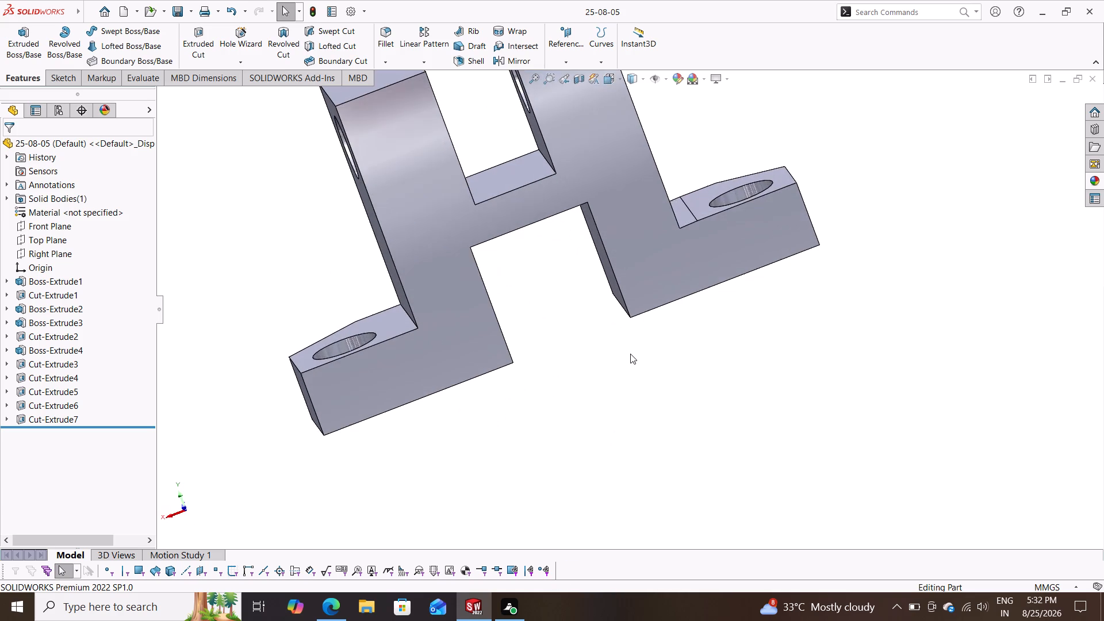
pyautogui.scroll(3, 630, 354)
pyautogui.moveTo(676, 217); pyautogui.dragTo(680, 213, button='middle')
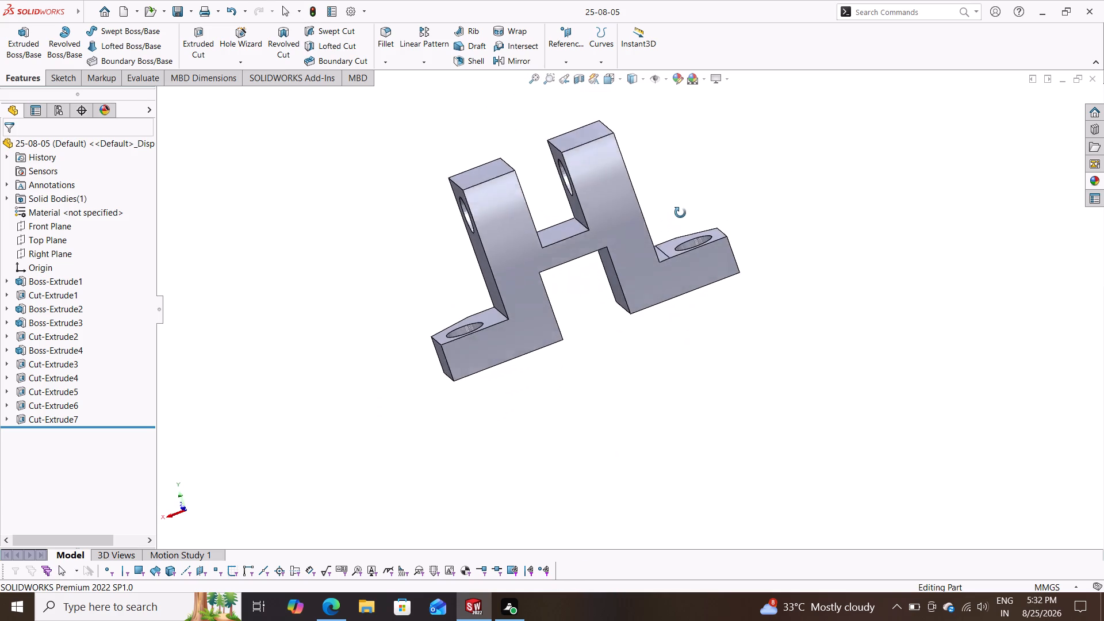
pyautogui.moveTo(680, 213); pyautogui.dragTo(685, 211, button='middle')
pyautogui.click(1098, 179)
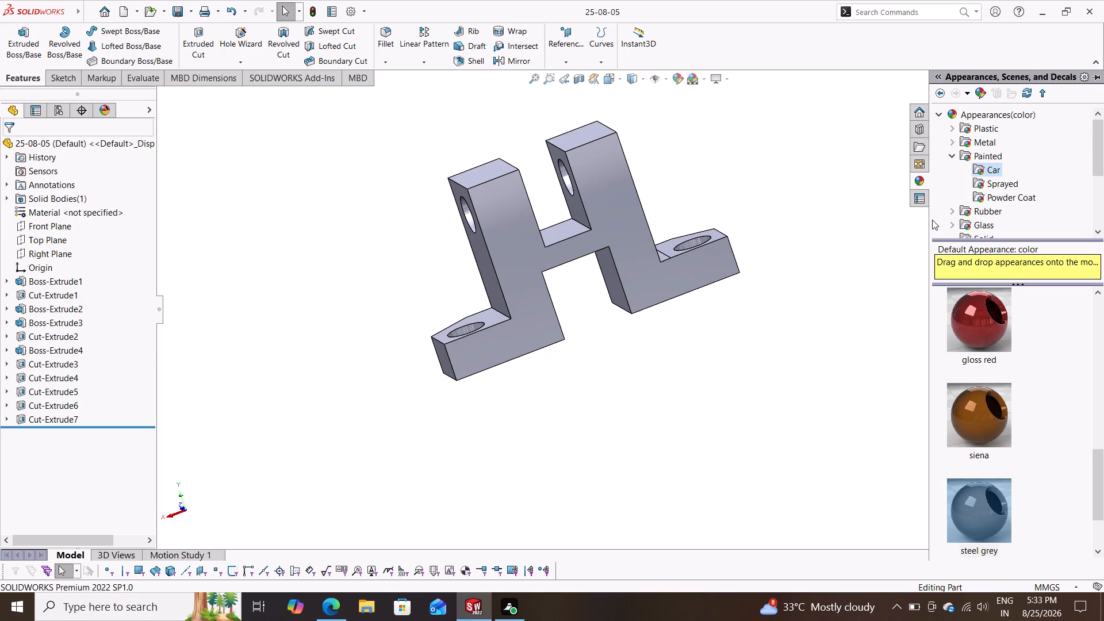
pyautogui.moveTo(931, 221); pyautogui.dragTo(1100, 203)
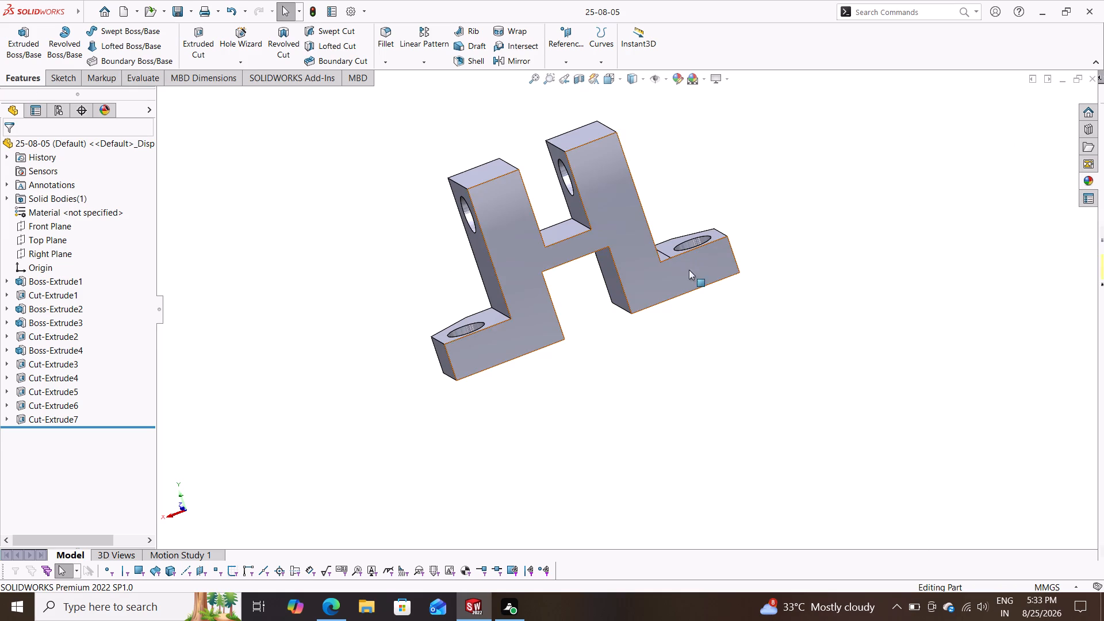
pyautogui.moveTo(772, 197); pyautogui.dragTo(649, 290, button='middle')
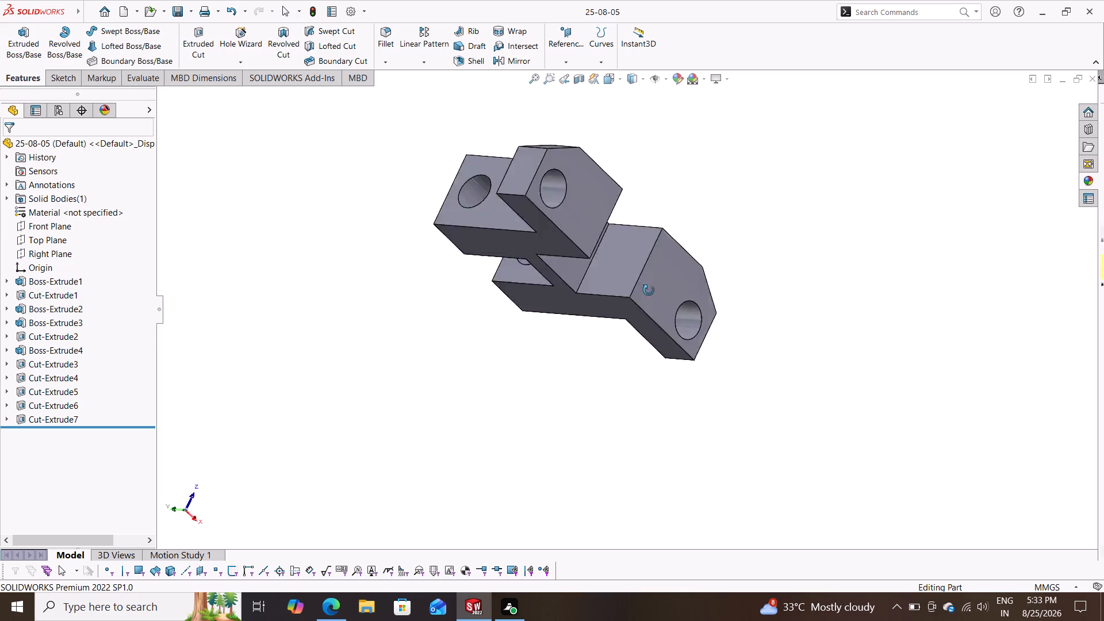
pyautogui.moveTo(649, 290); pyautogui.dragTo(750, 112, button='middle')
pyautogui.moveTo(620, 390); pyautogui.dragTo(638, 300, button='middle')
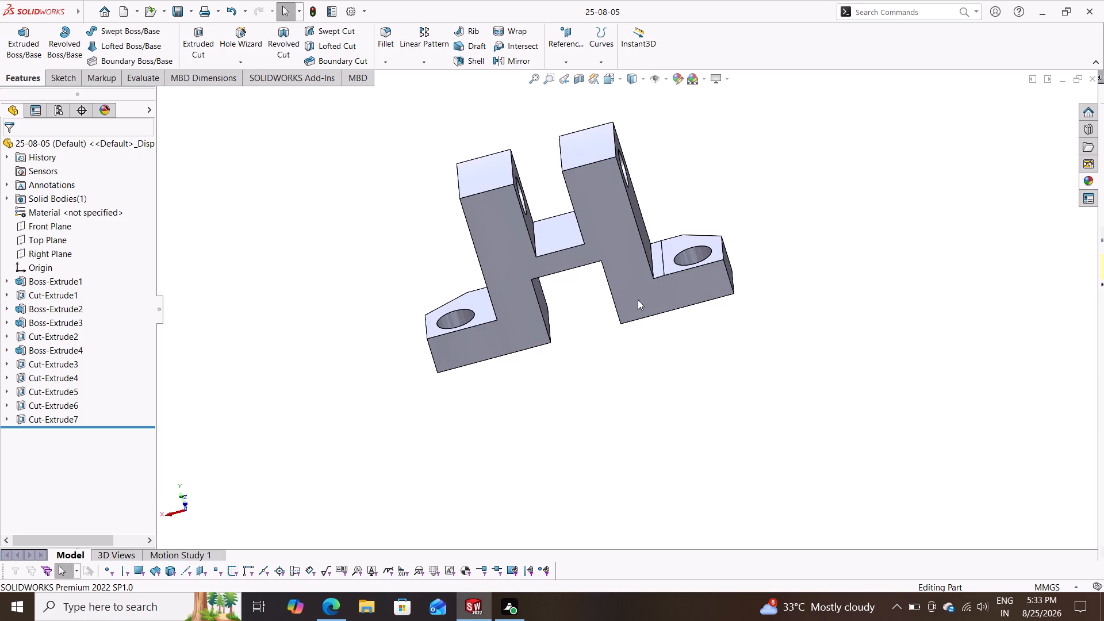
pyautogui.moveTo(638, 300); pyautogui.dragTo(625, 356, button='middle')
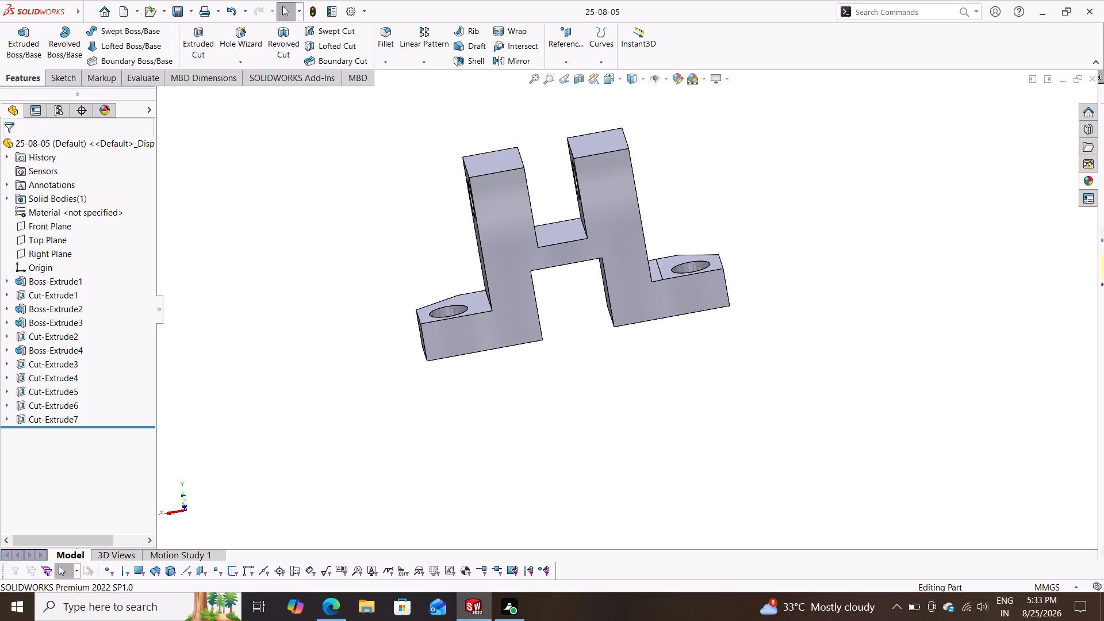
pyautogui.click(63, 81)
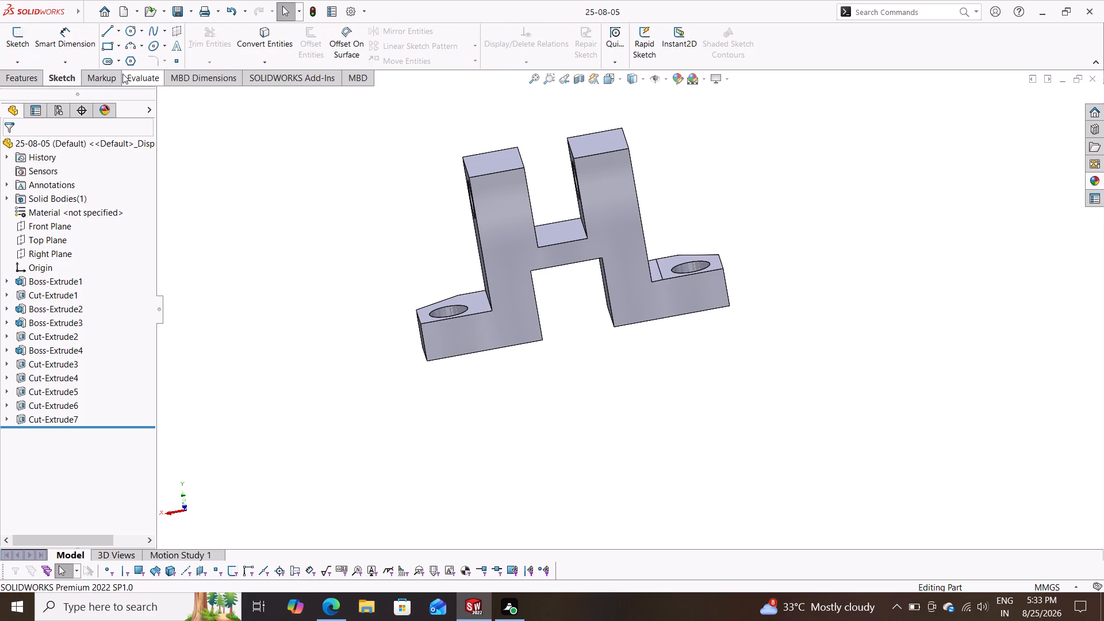